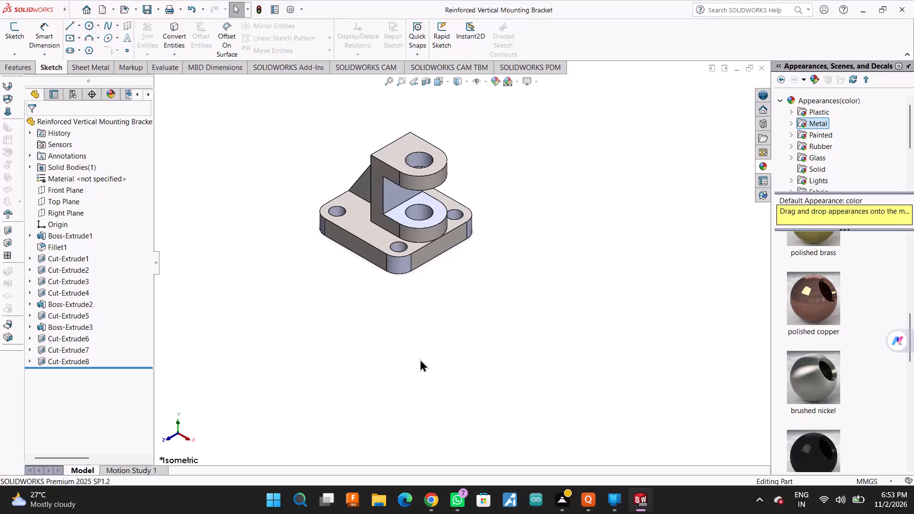
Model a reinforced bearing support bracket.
Create a new part document and set its units to MMGS (millimeter, gram, second).
key(ctrl+n)
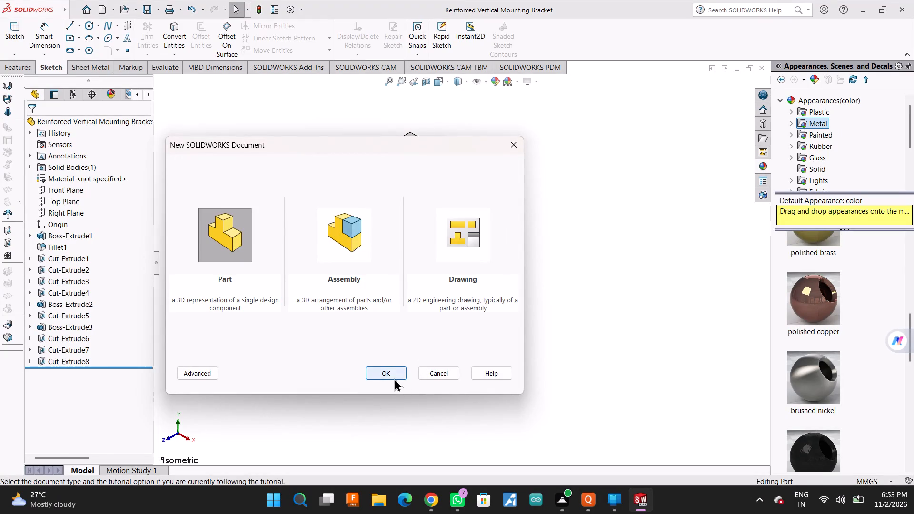
click(394, 378)
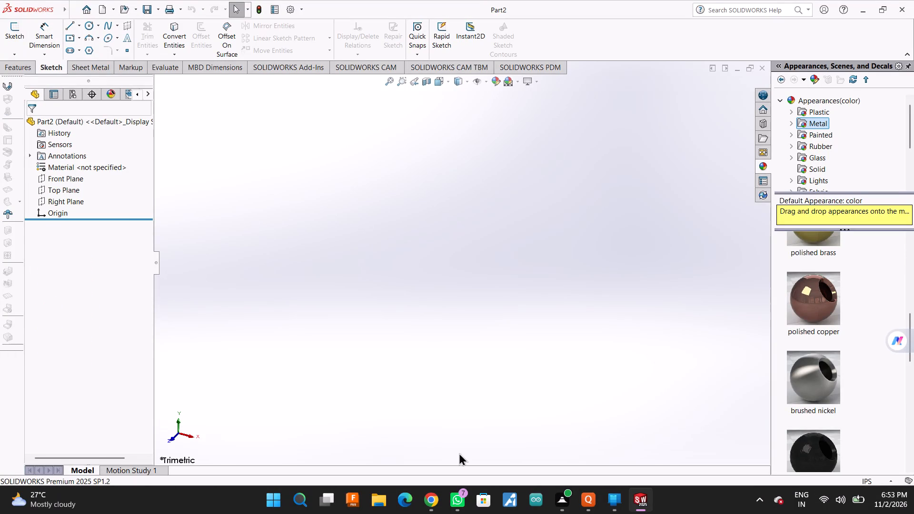
click(862, 477)
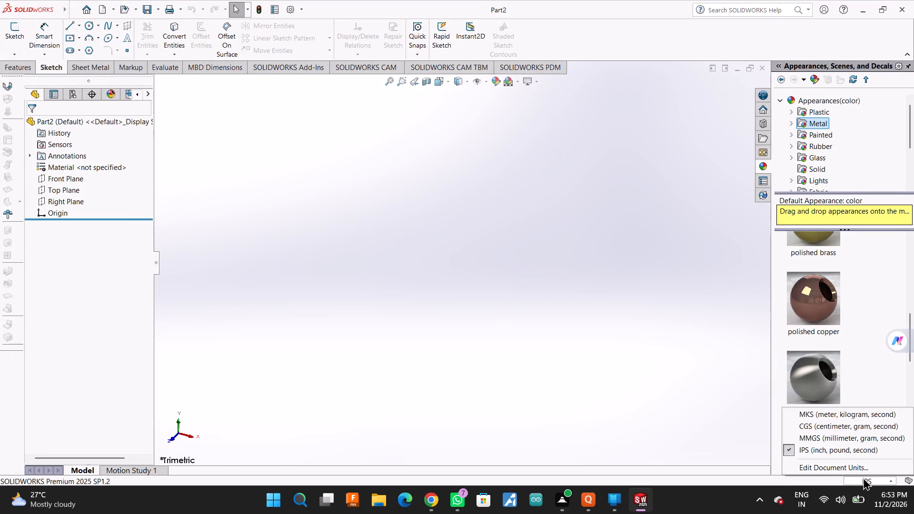
click(837, 436)
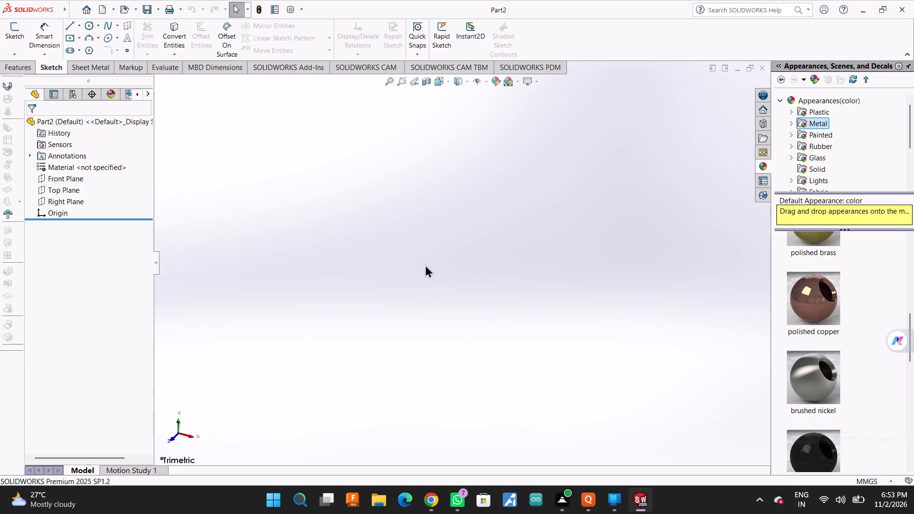
Start a new sketch on the Top Plane, viewed normal to the plane.
click(10, 65)
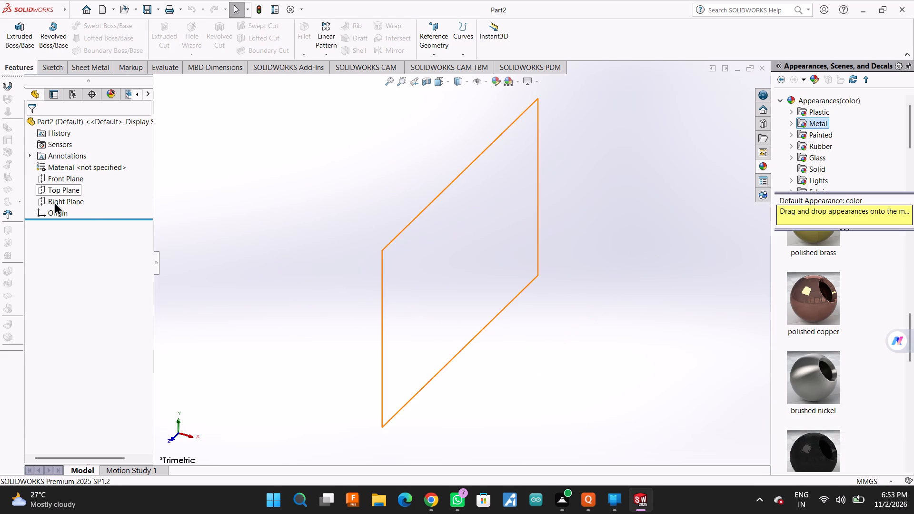
click(58, 194)
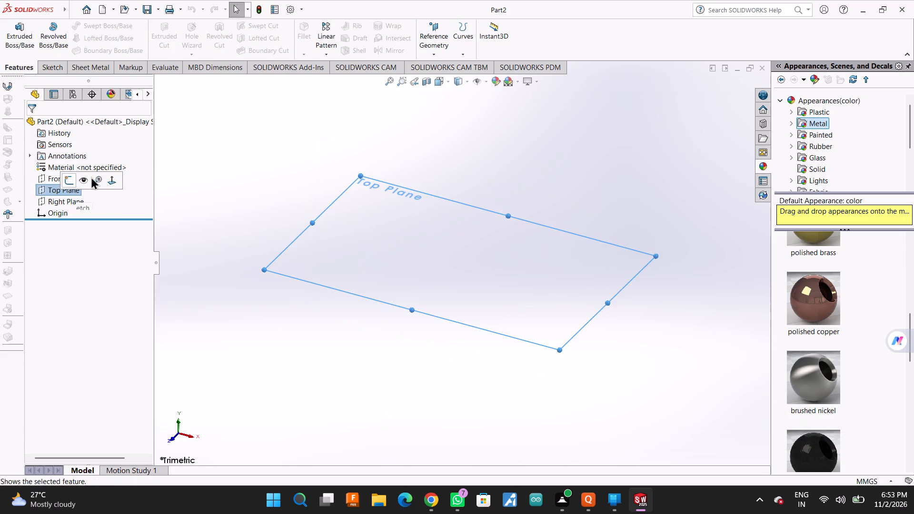
click(105, 181)
click(69, 188)
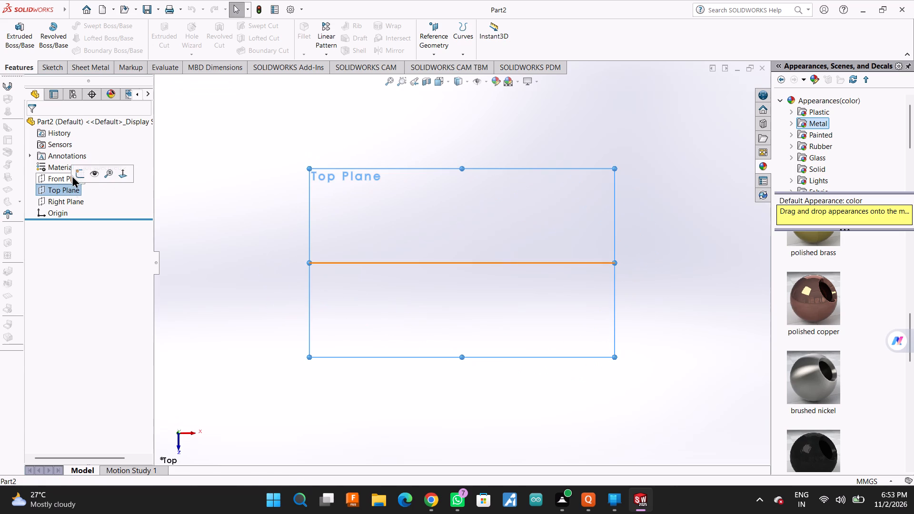
click(75, 173)
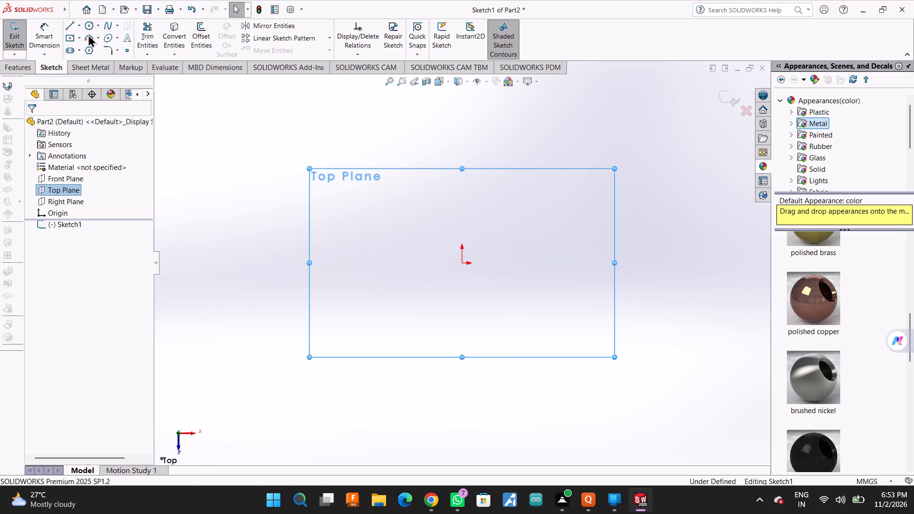
Sketch a closed rectangle of four lines, about 96 mm wide and 17 mm high, around and above the origin.
click(70, 29)
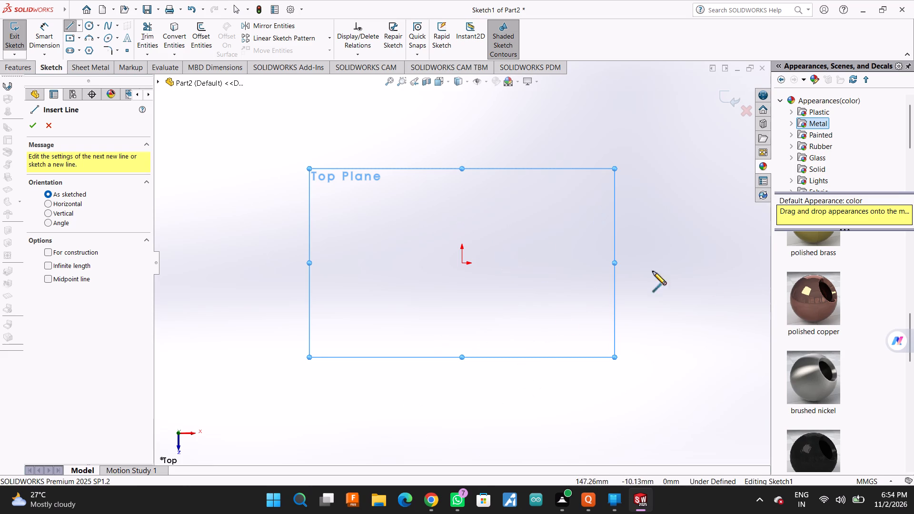
click(405, 219)
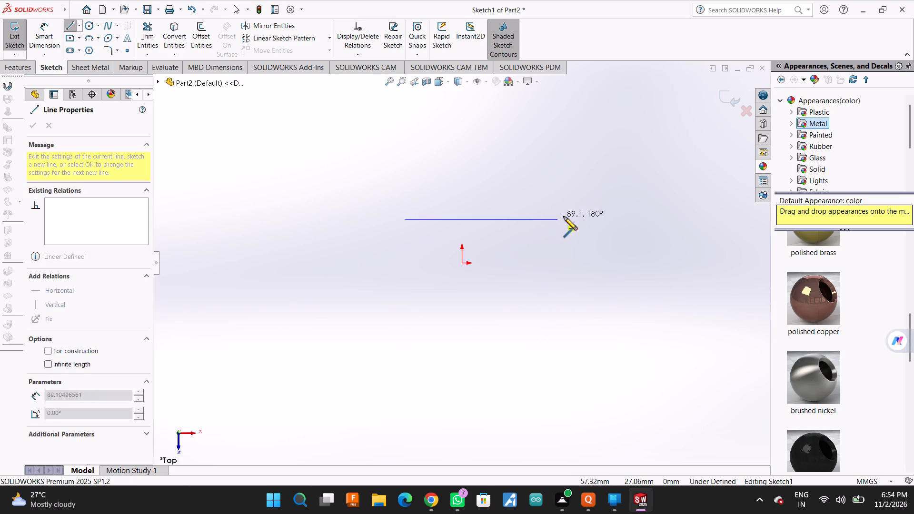
click(569, 218)
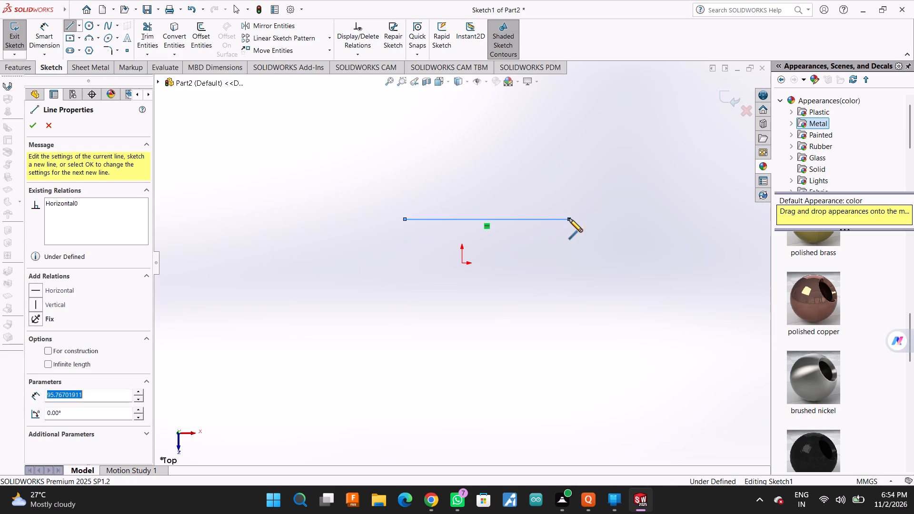
click(569, 249)
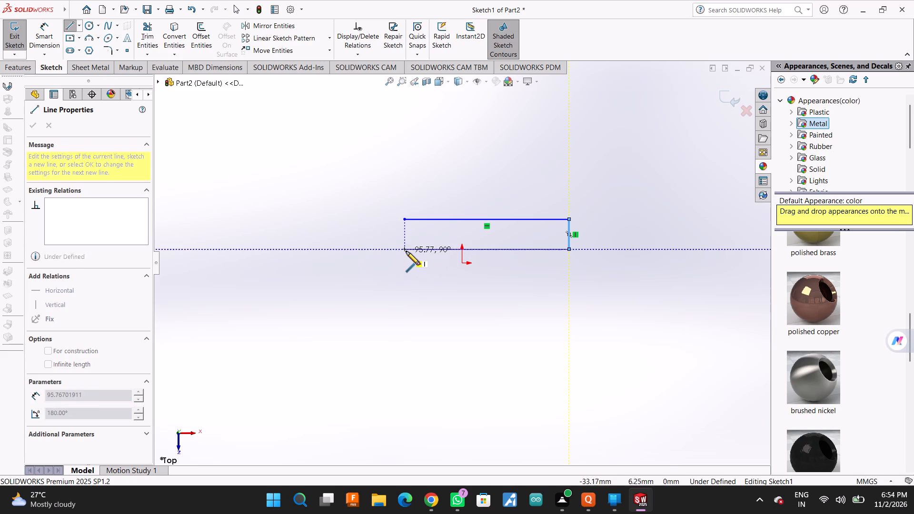
click(405, 247)
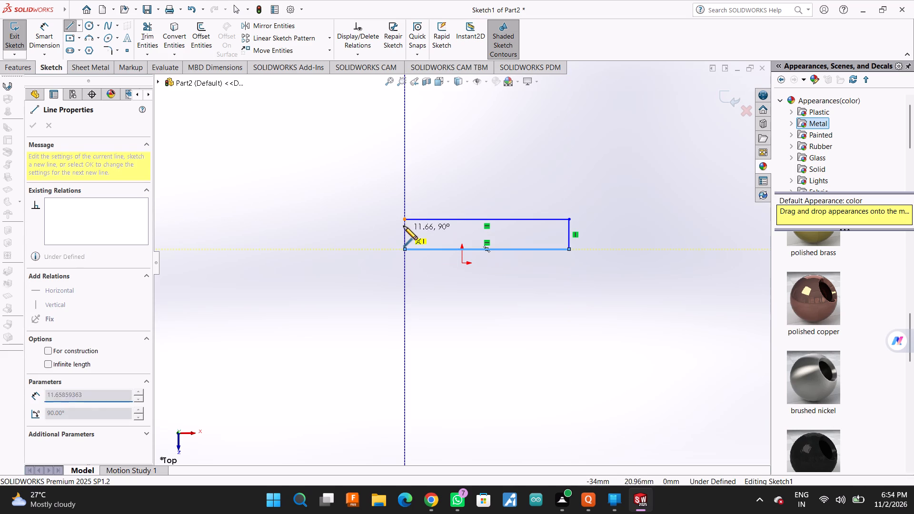
click(403, 221)
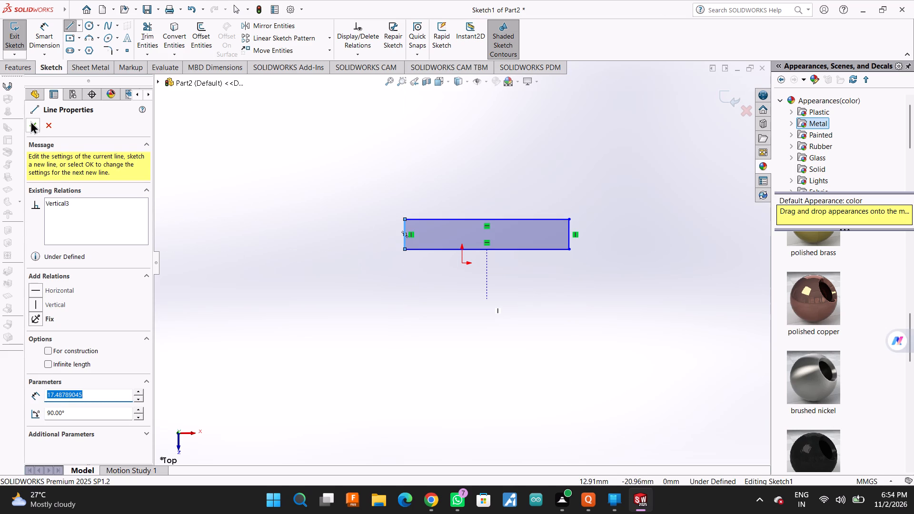
click(30, 121)
Dimension the rectangle's left vertical edge to 20 mm.
click(46, 28)
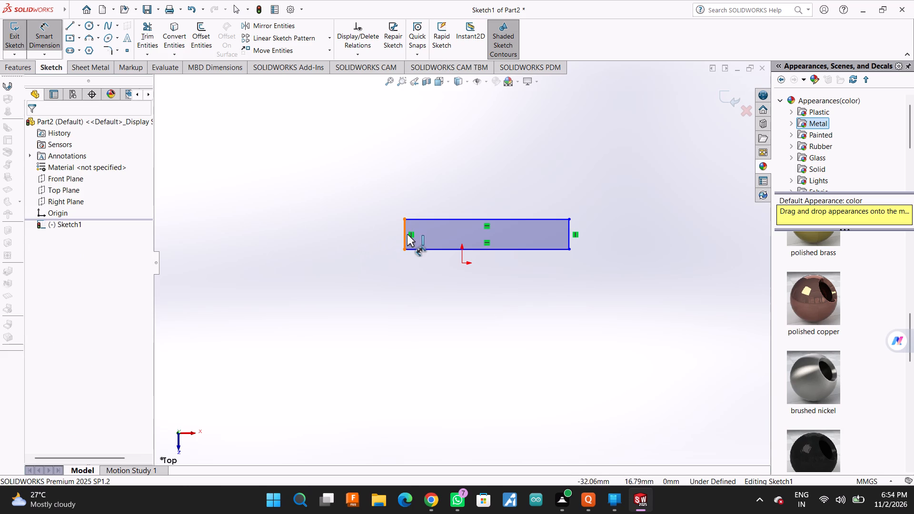
click(407, 234)
click(319, 233)
text(20)
key(Return)
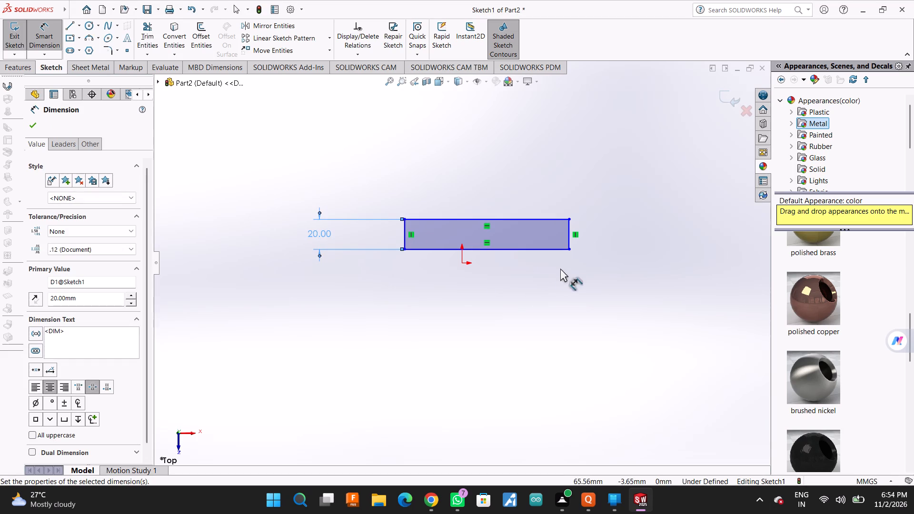
Place a horizontal dimension above the rectangle's upper edge, leaving its value open for editing.
click(526, 217)
click(498, 158)
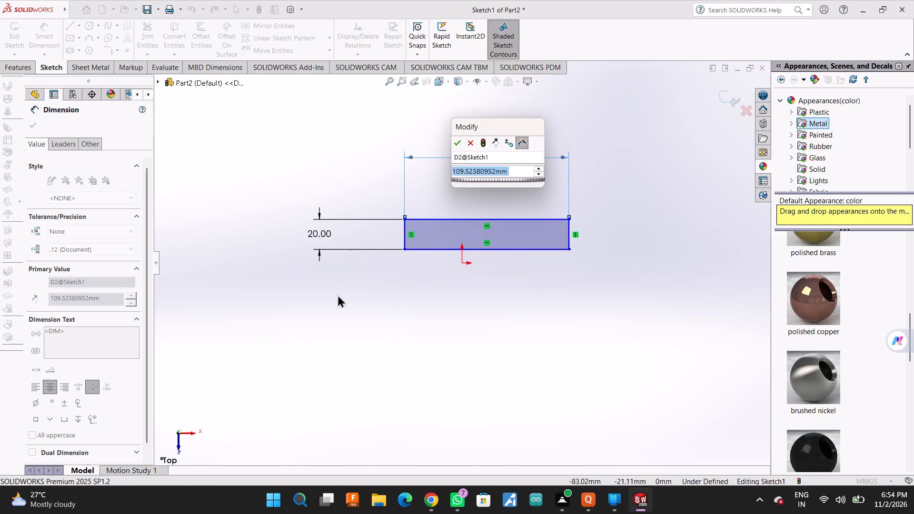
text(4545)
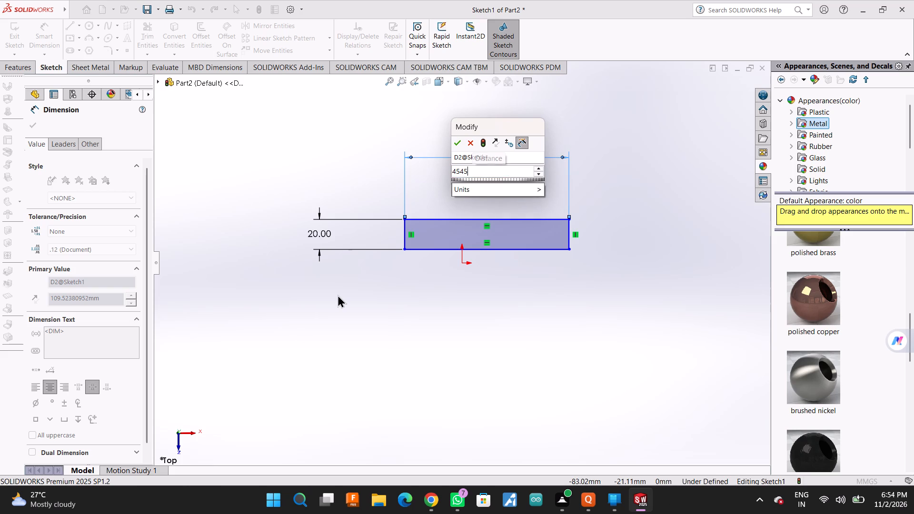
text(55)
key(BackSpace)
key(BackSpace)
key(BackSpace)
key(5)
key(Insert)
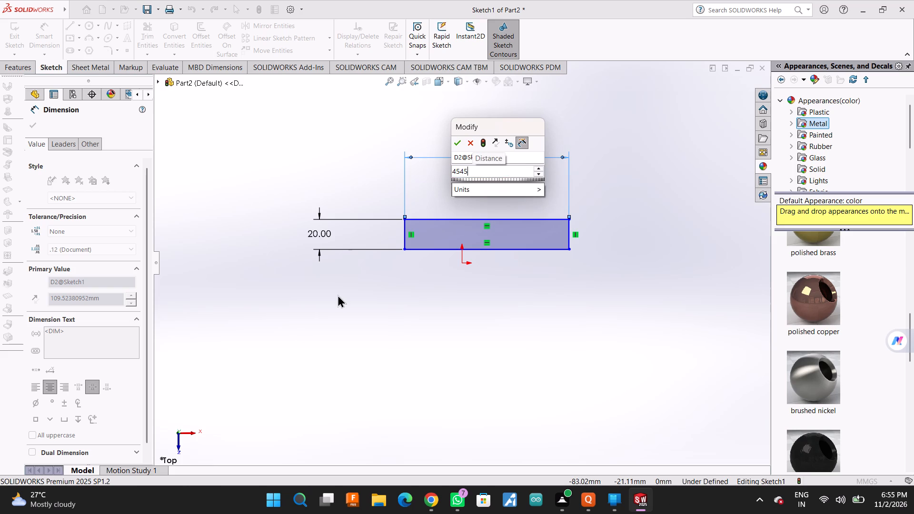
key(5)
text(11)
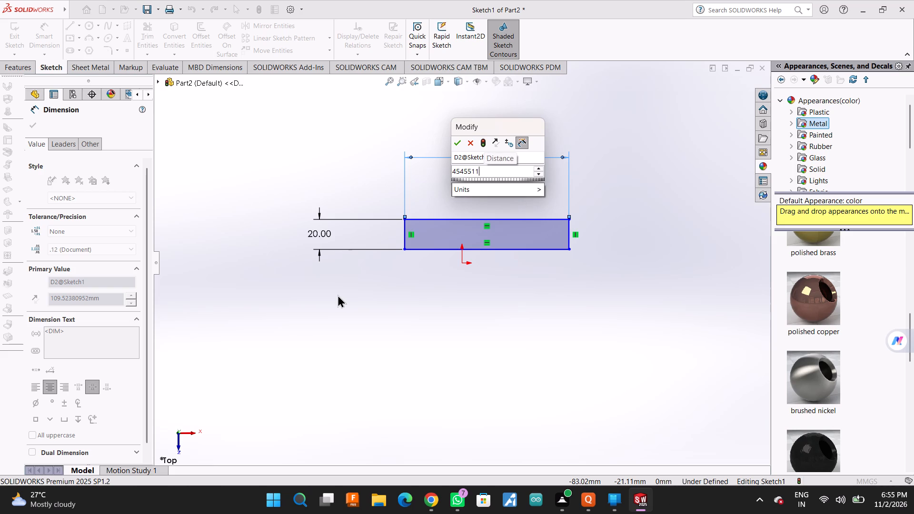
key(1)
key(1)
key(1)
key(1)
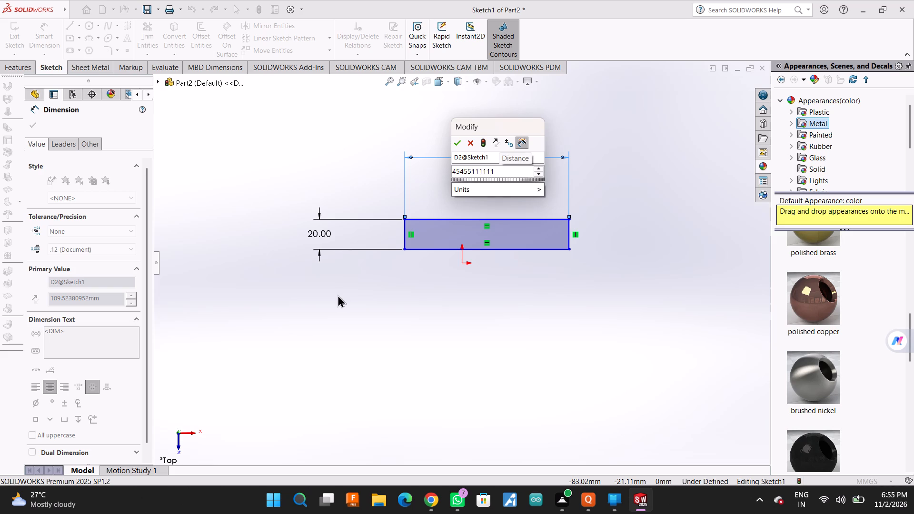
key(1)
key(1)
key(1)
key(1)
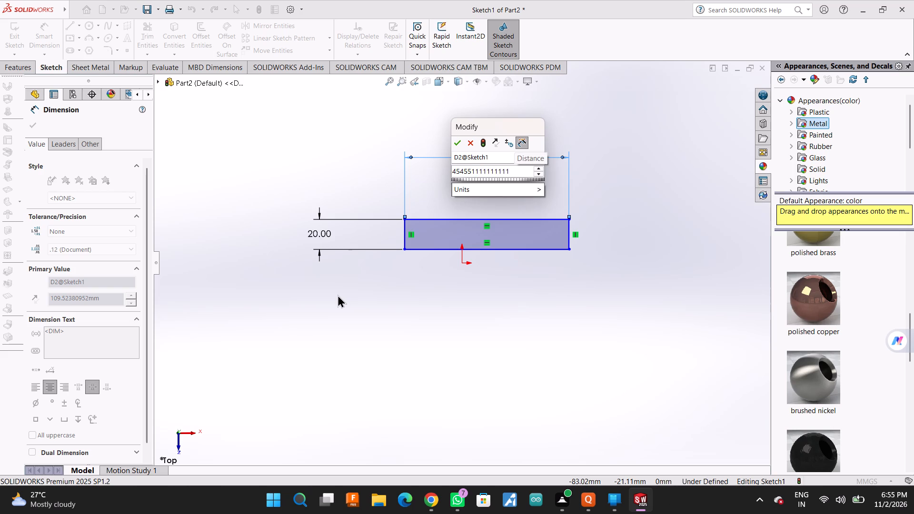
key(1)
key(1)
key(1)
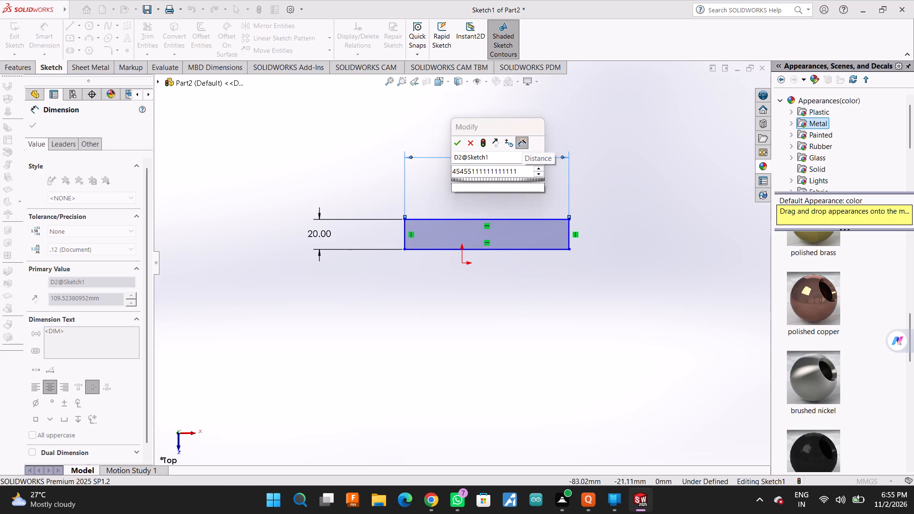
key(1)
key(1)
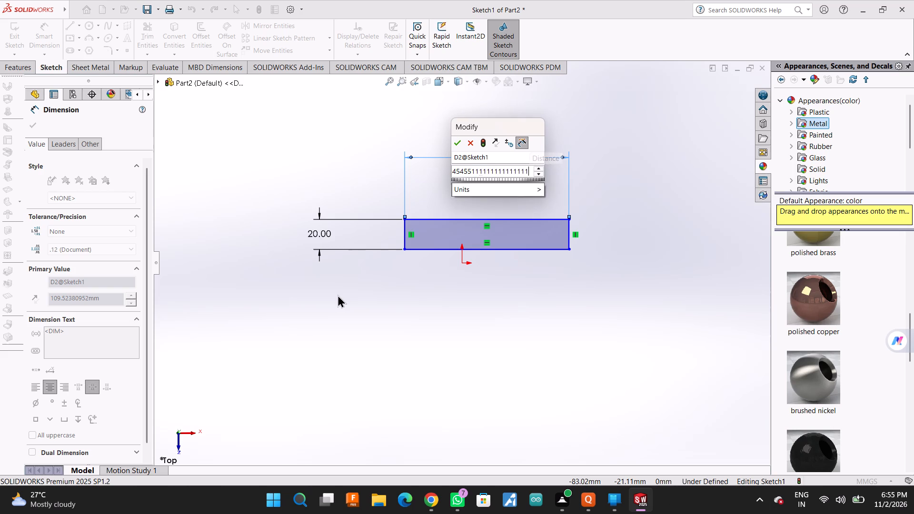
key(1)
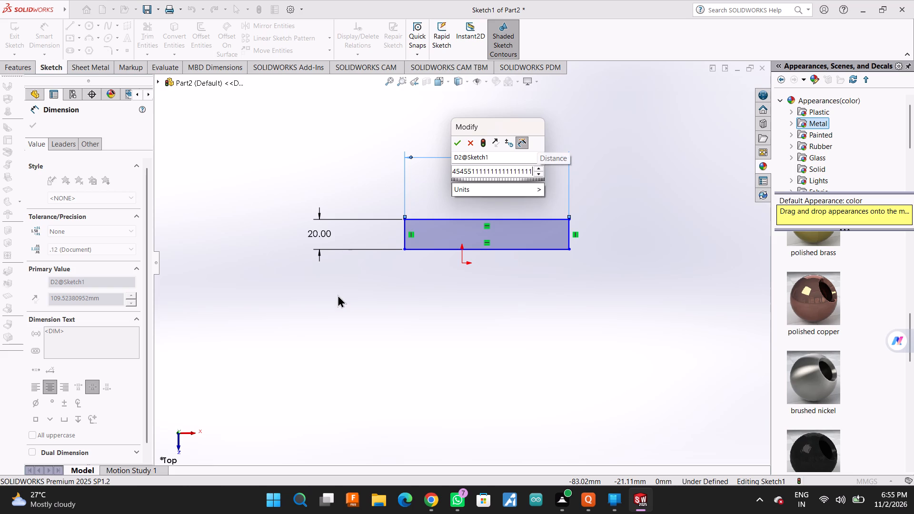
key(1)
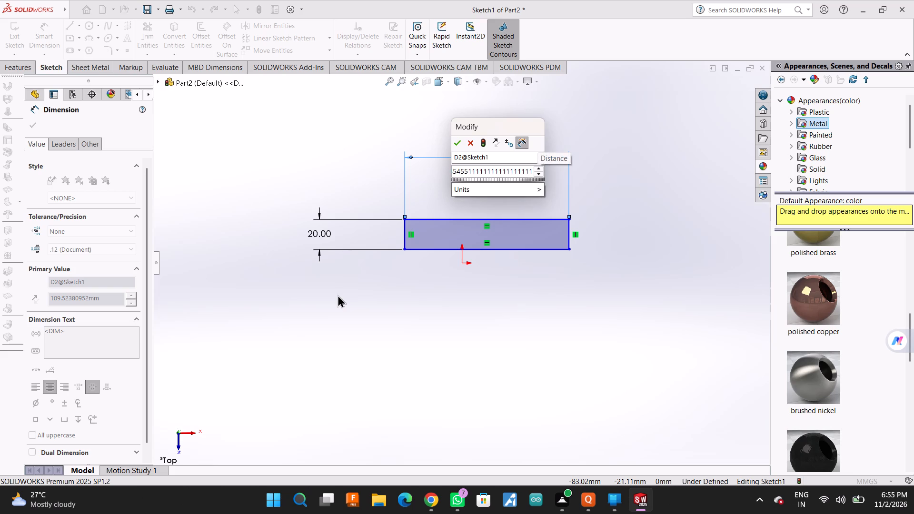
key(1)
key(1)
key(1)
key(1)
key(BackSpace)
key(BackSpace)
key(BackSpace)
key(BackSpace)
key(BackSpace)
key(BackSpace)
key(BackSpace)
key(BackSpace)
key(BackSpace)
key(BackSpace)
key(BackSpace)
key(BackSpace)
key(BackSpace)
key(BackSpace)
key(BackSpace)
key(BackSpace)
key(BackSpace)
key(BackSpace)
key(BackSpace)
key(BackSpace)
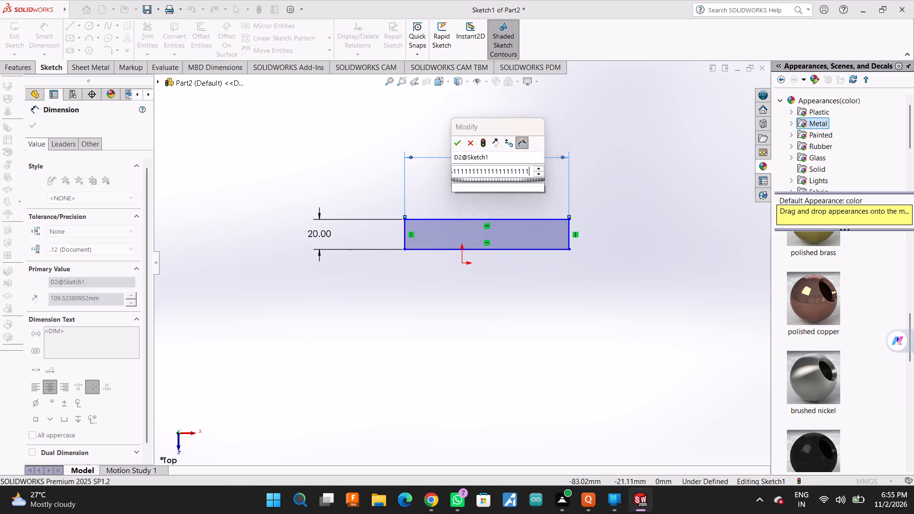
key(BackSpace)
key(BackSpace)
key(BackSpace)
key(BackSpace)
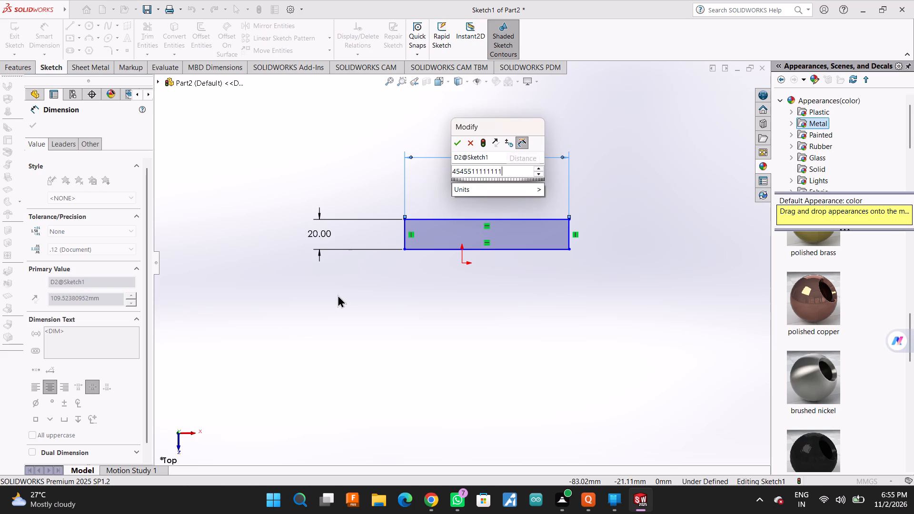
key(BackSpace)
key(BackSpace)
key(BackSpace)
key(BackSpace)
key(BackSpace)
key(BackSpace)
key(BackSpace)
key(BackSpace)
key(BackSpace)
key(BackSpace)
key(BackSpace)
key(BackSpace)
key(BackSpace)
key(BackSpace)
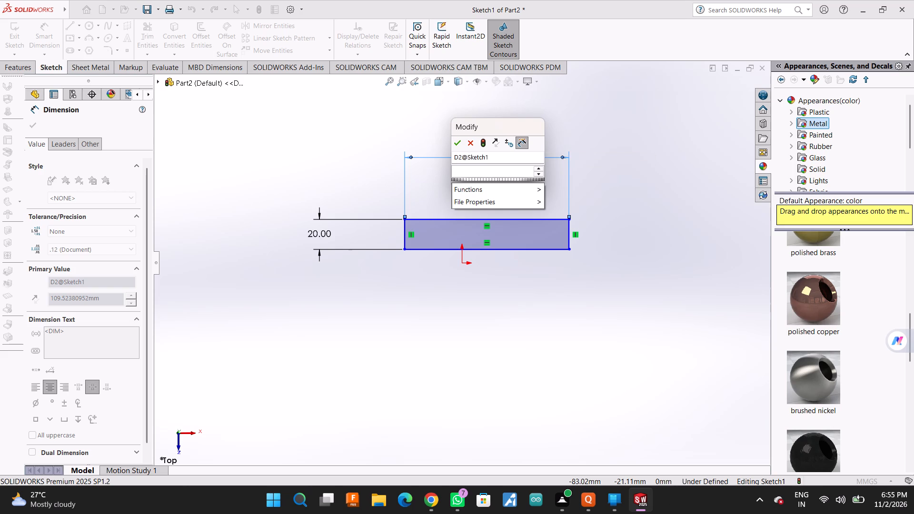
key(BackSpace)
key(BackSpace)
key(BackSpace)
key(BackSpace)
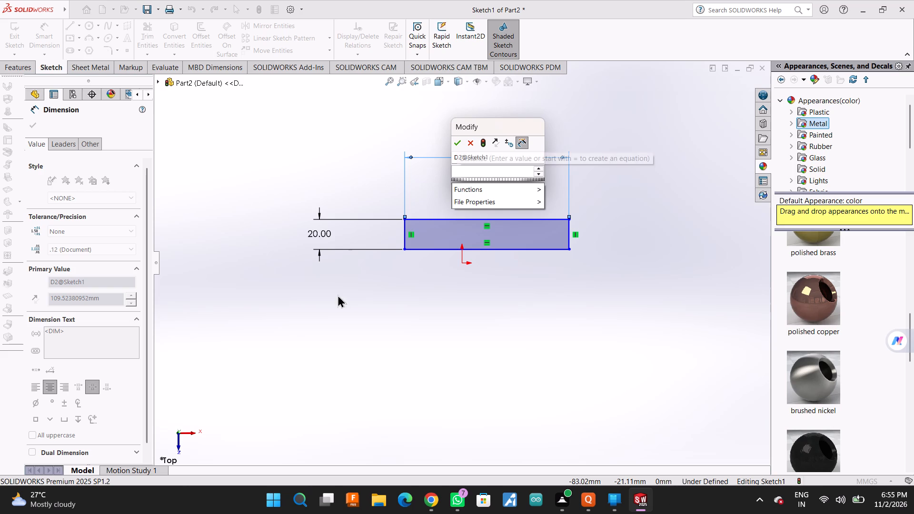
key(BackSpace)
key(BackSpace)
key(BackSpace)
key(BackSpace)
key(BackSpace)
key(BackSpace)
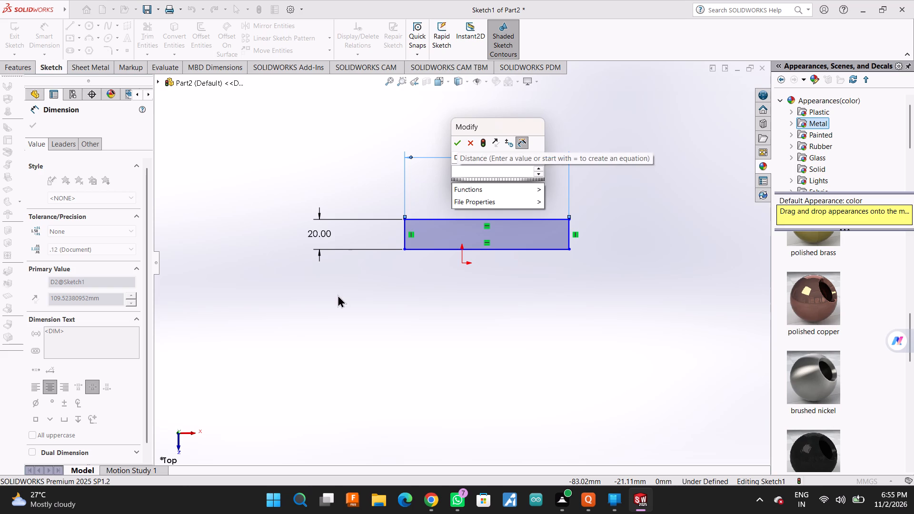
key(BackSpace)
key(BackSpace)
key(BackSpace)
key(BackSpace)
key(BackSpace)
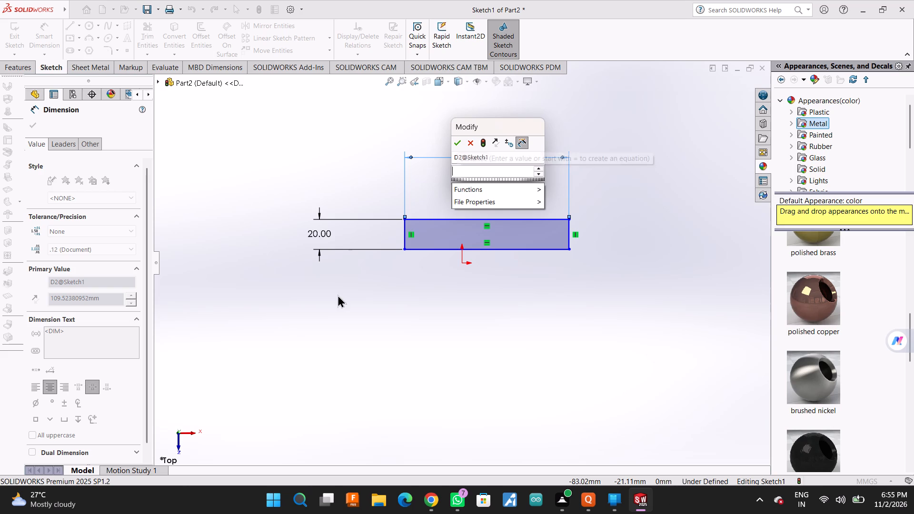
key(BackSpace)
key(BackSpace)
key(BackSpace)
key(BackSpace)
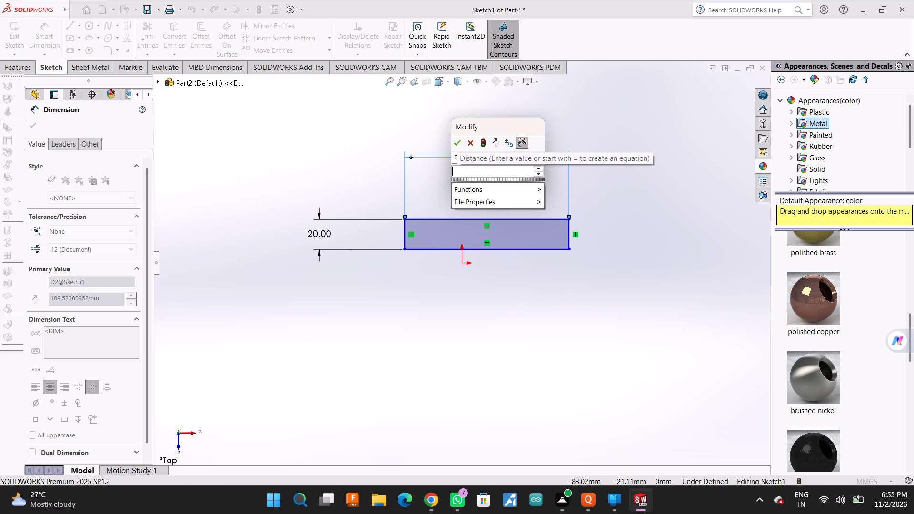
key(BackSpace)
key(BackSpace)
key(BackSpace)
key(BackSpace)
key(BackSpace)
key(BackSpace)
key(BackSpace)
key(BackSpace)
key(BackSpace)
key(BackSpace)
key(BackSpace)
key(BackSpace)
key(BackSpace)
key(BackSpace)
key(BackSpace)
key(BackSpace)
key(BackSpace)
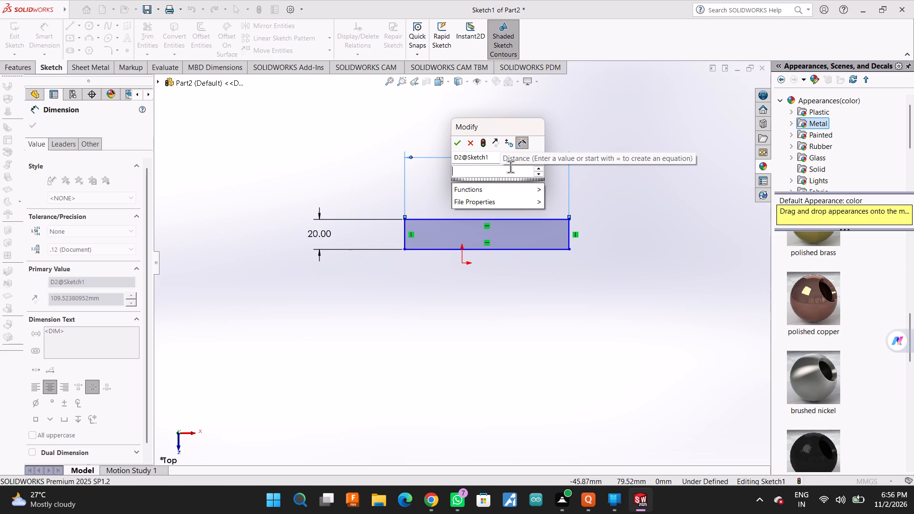
Set the horizontal dimension above the rectangle's upper edge to 35+15+10+35+15 mm and finish dimensioning.
text(35)
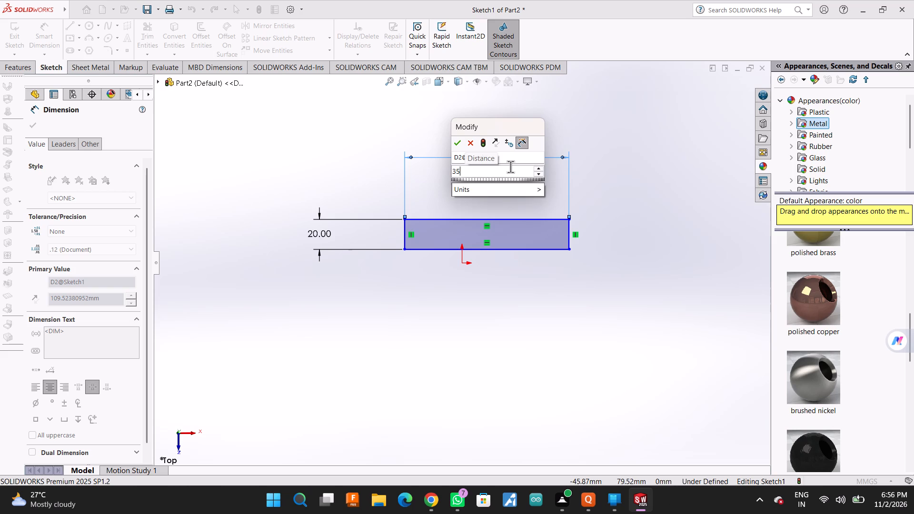
text(+15+10+35+15)
key(Return)
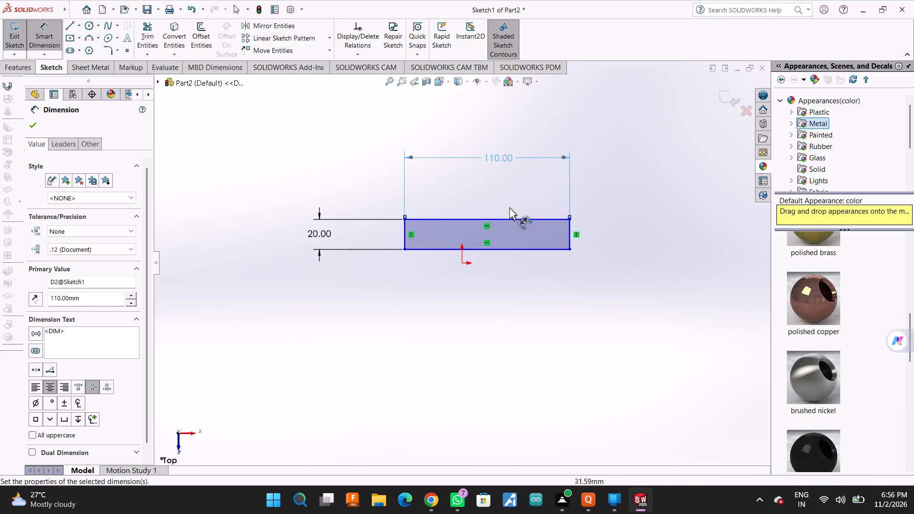
click(32, 121)
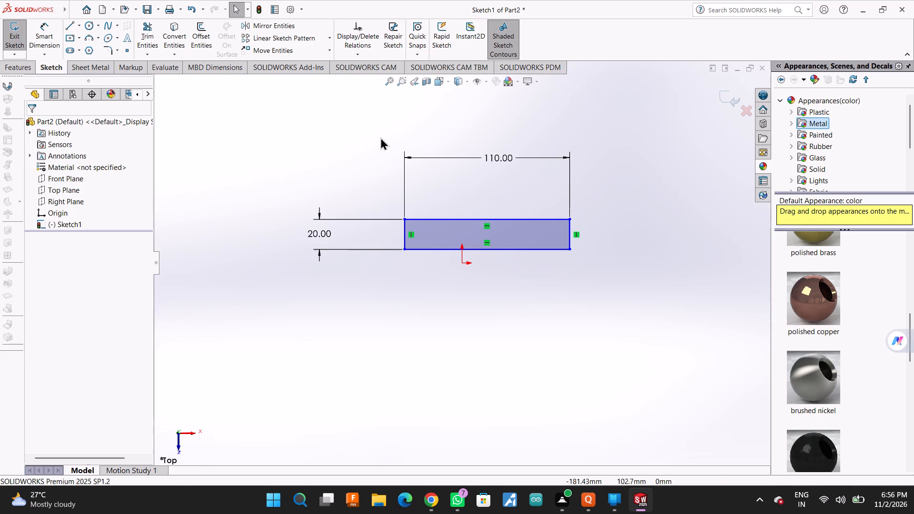
Add a Coincident relation between the rectangle's lower horizontal edge and the origin.
ctrl+scroll(484, 249, down, 4)
click(486, 254)
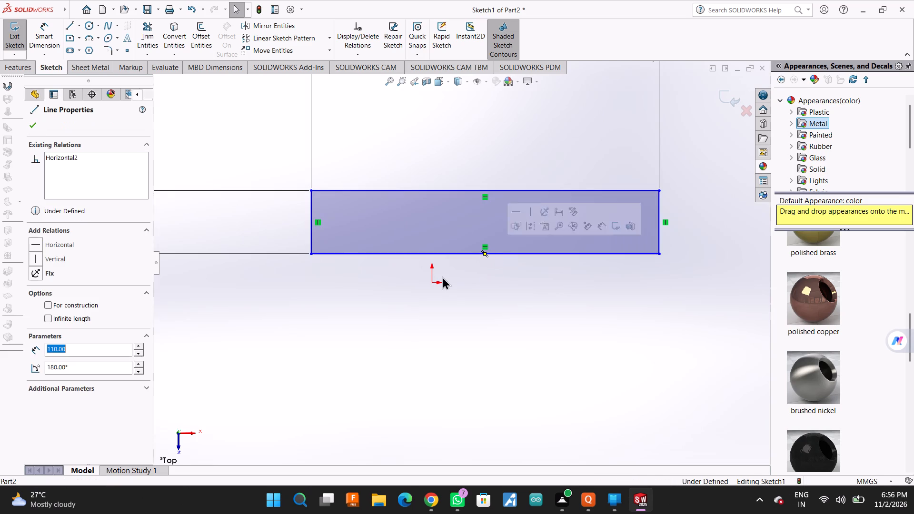
ctrl+click(431, 282)
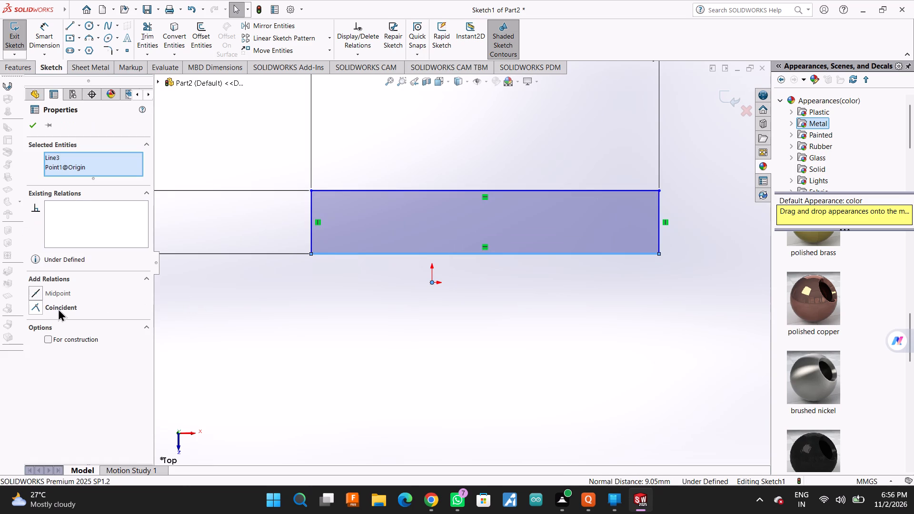
click(58, 308)
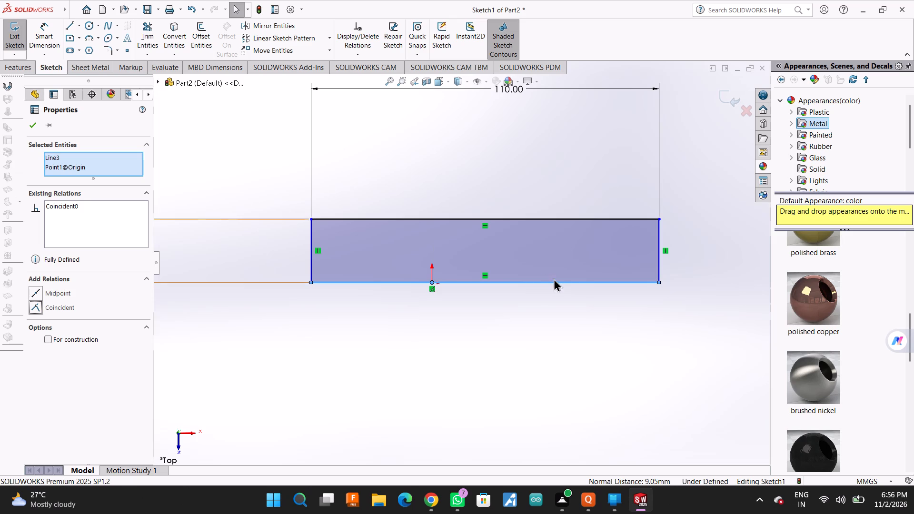
Undo the Coincident relation between the rectangle's lower edge and the origin, and clear the selection.
scroll(530, 298, down, 1)
scroll(437, 286, down, 2)
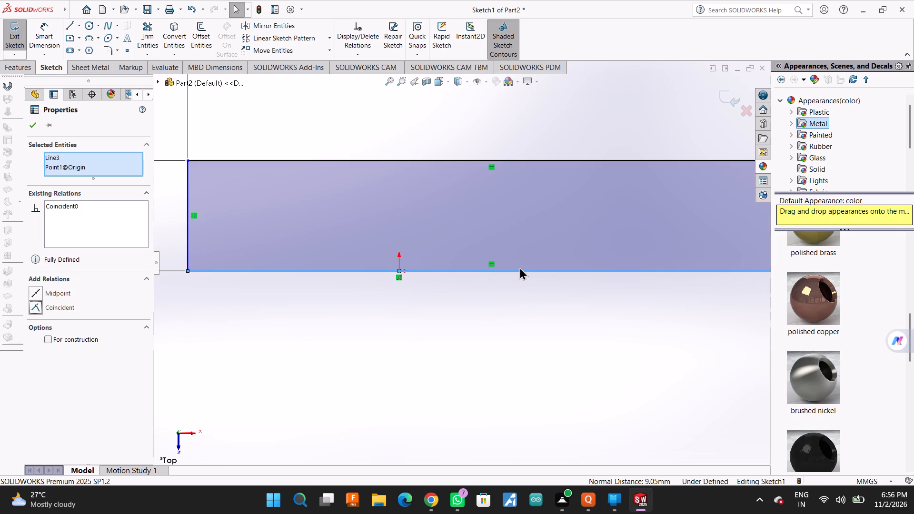
key(ctrl+z)
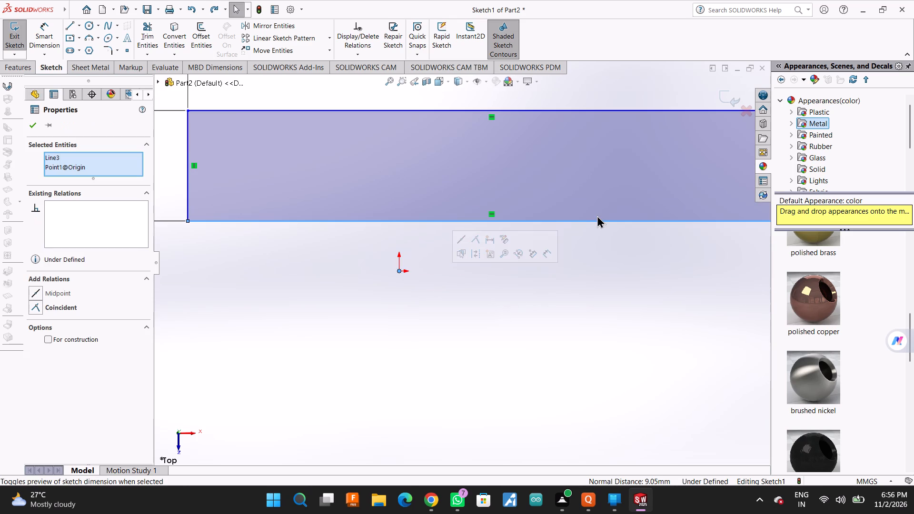
scroll(605, 226, up, 3)
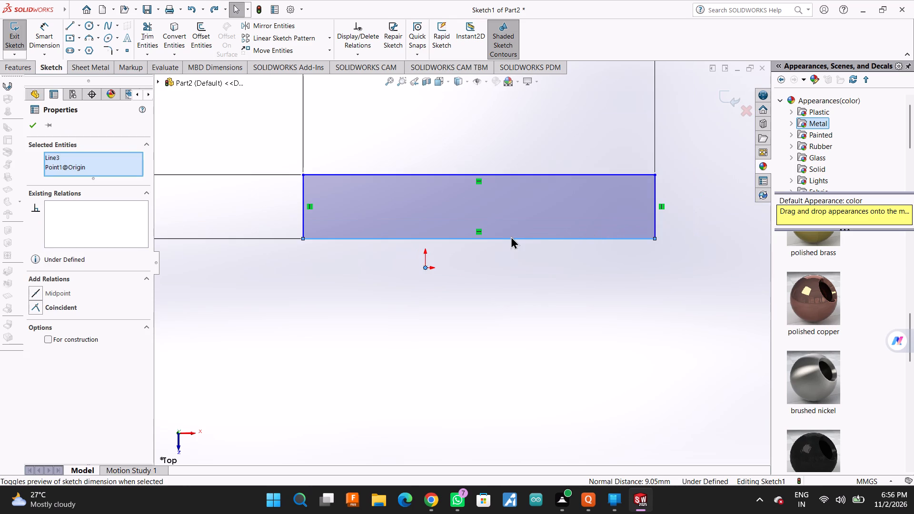
scroll(511, 236, down, 4)
key(Escape)
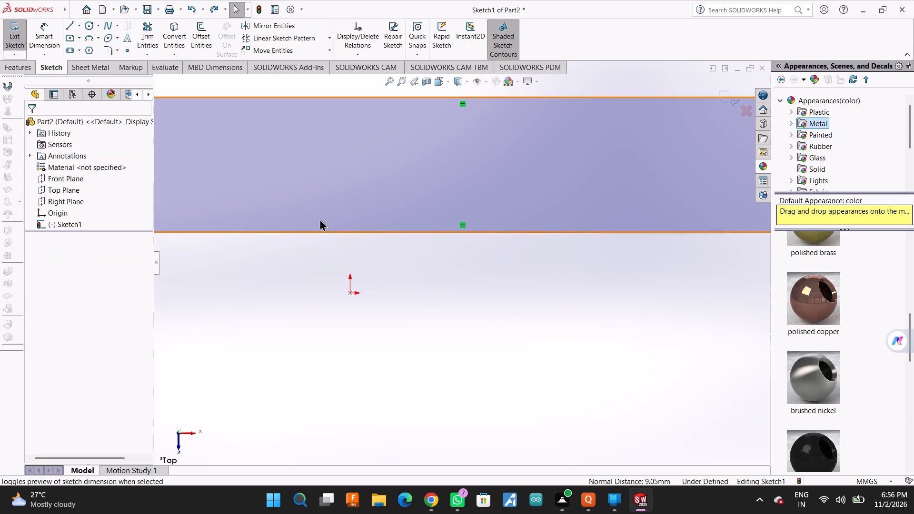
Add a Coincident relation between the midpoint of the rectangle's lower edge and the origin.
scroll(479, 230, up, 2)
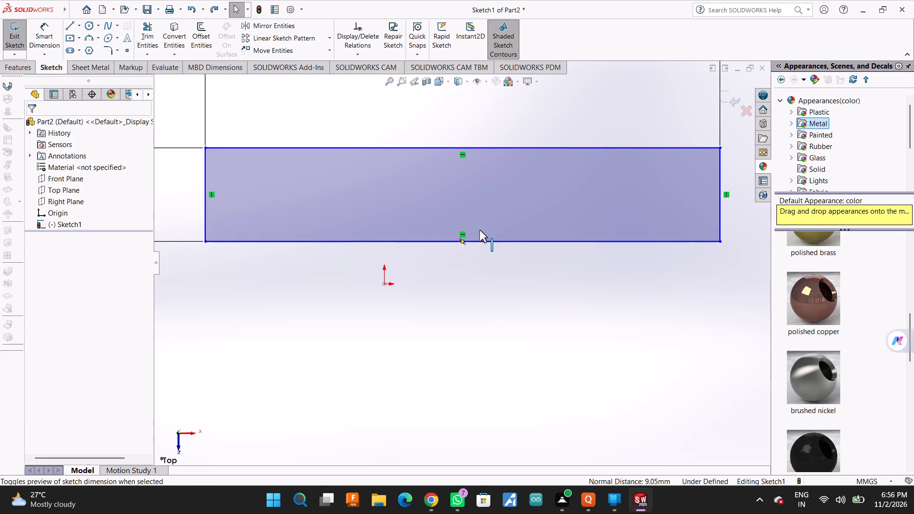
click(461, 243)
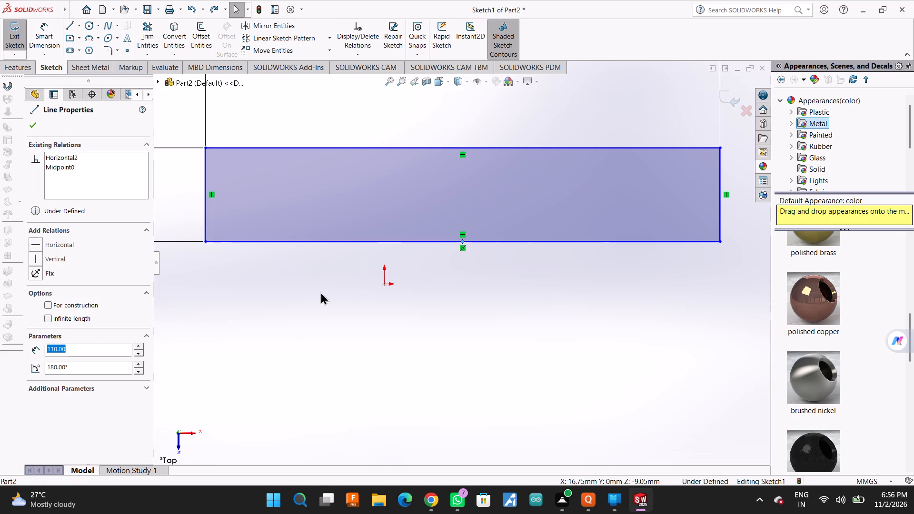
ctrl+click(385, 283)
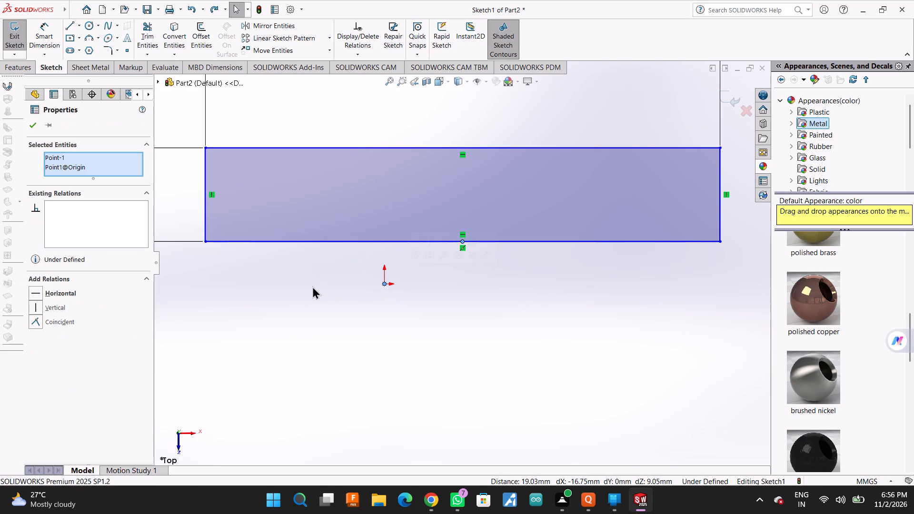
click(65, 321)
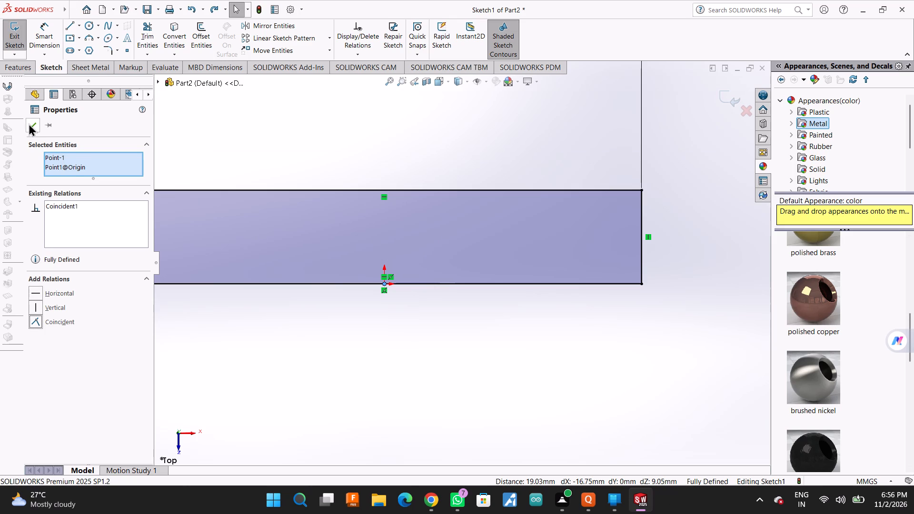
click(29, 123)
Extrude the rectangular profile as a Blind boss 60 mm deep from the sketch plane.
scroll(363, 314, up, 2)
scroll(389, 262, up, 1)
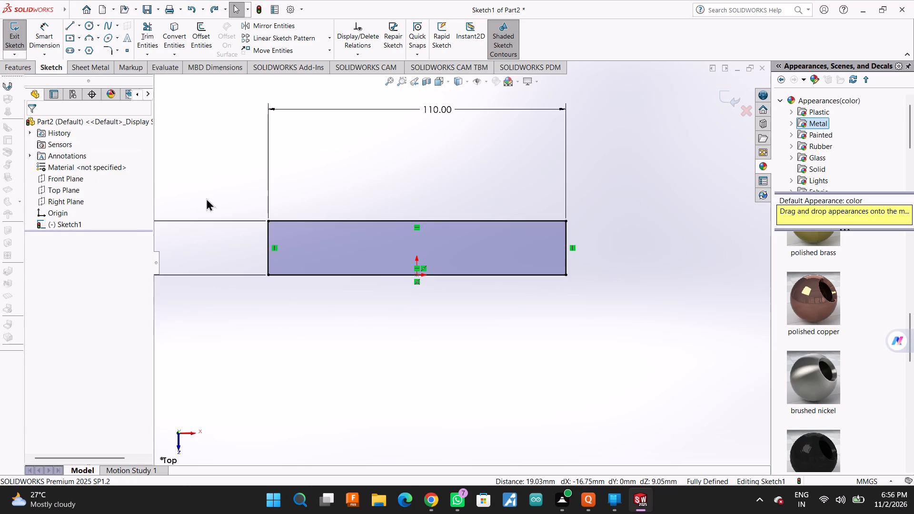
click(15, 72)
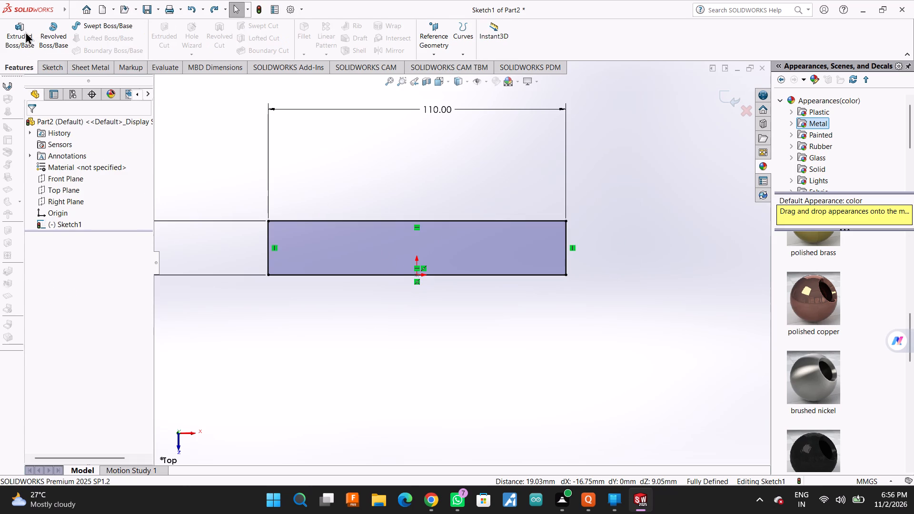
click(25, 31)
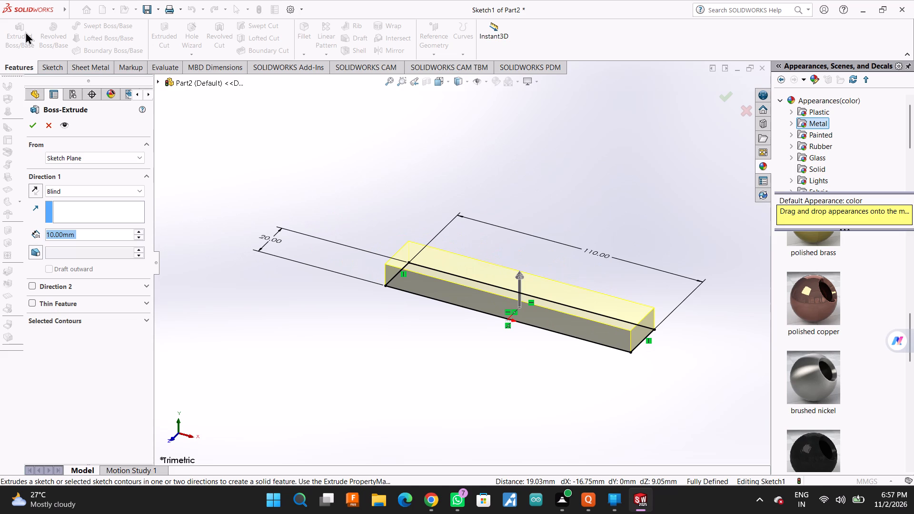
text(60)
key(Return)
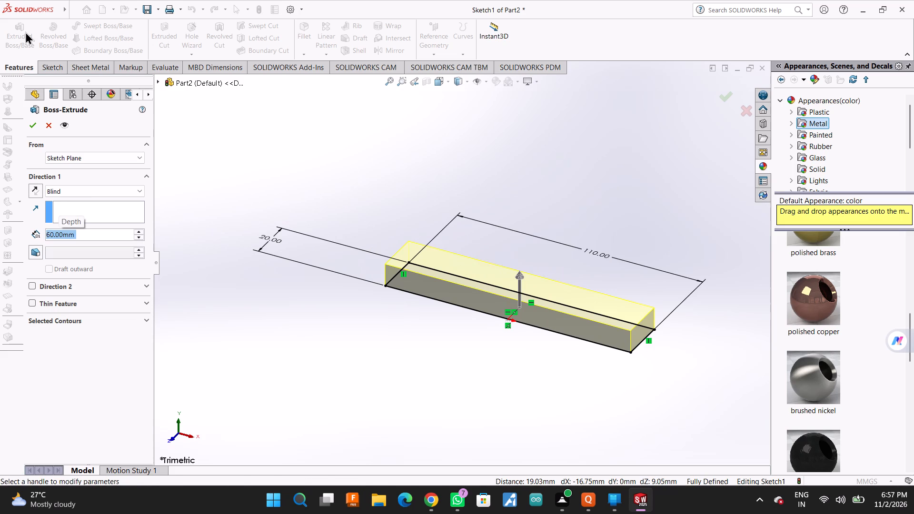
click(30, 128)
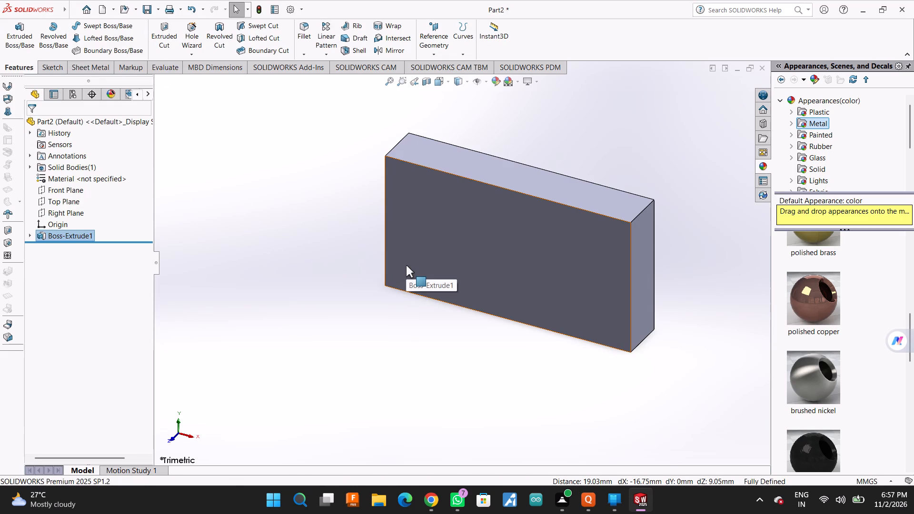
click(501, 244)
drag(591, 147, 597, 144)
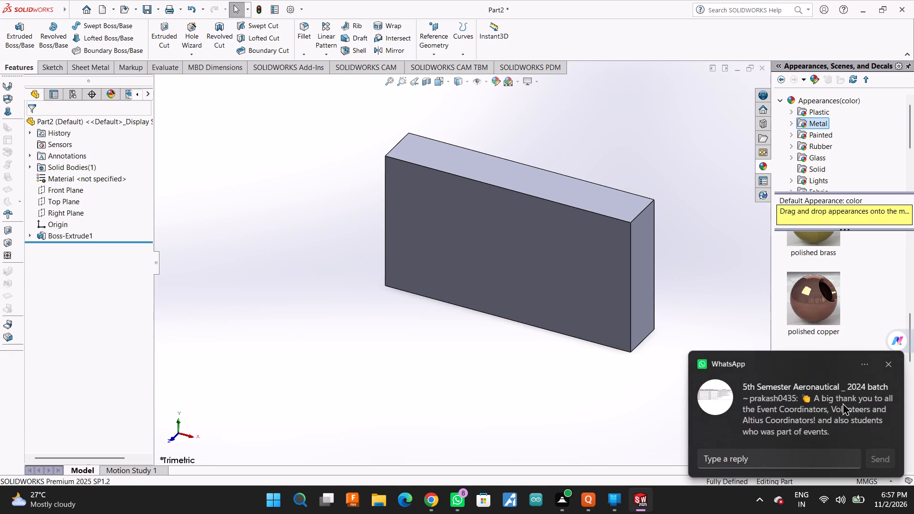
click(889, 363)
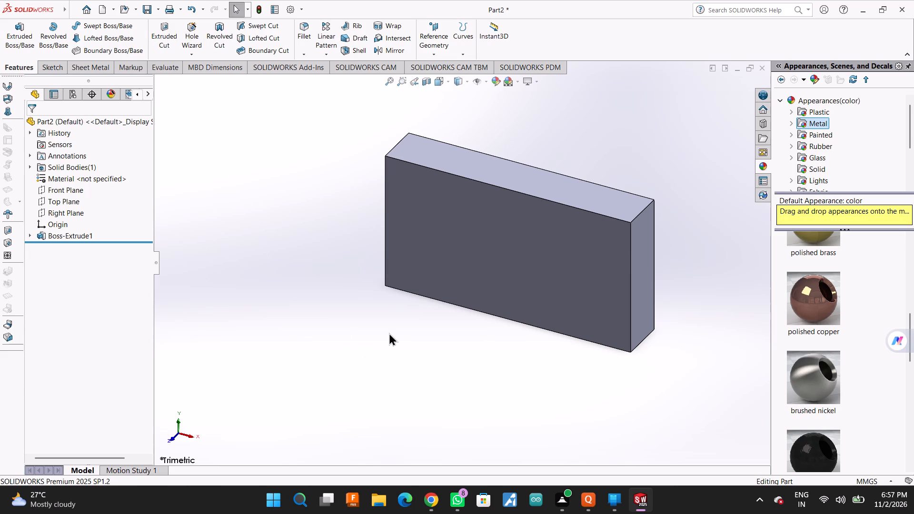
Start a sketch on the block's large front face and draw a circle of about 22.8 mm radius centred on the origin.
click(495, 290)
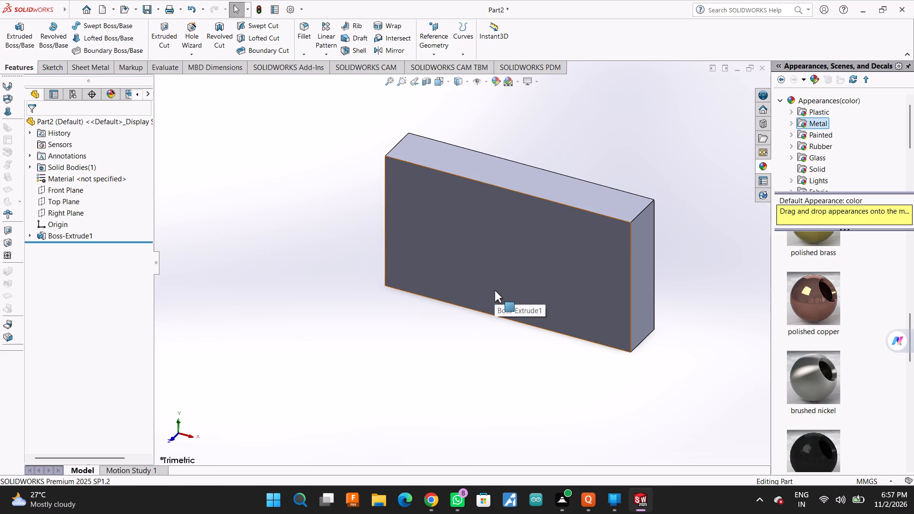
click(538, 265)
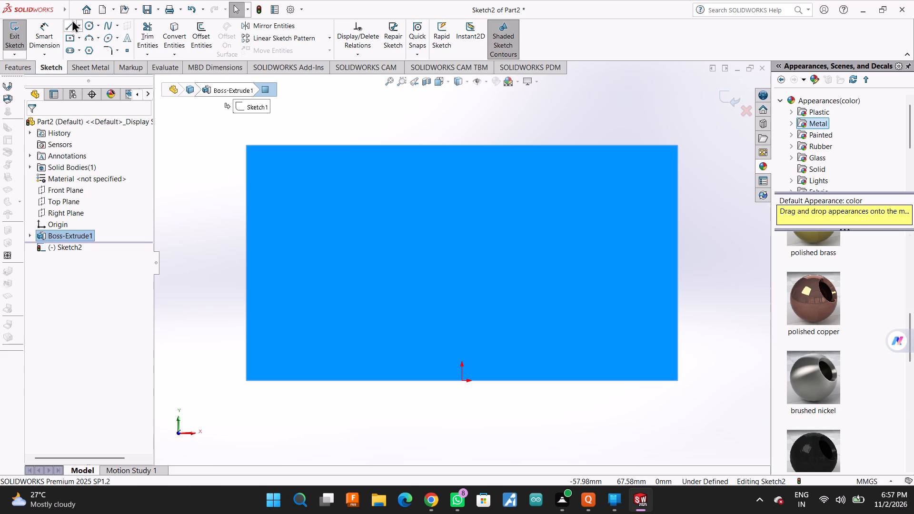
click(85, 24)
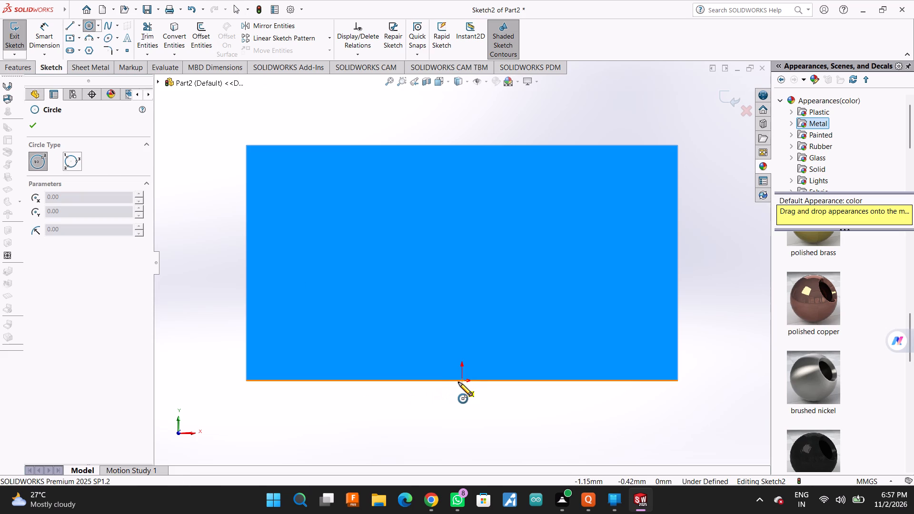
click(463, 382)
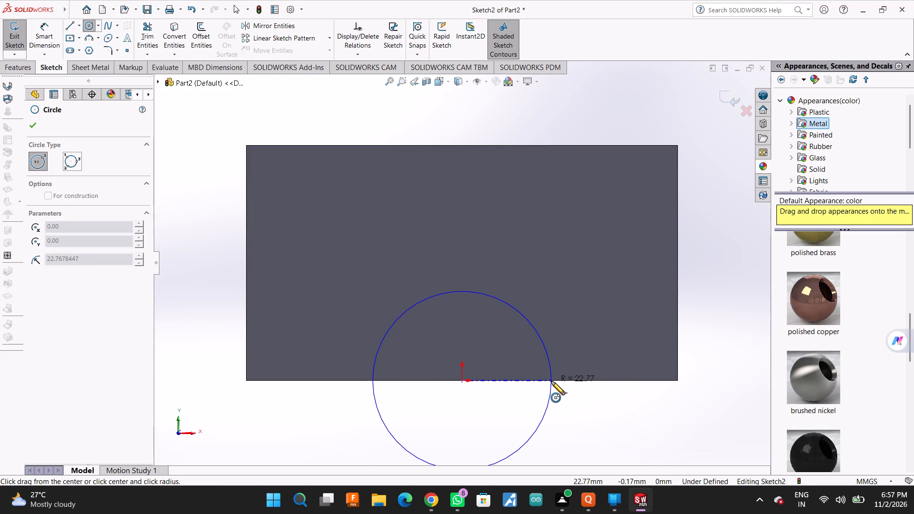
click(551, 381)
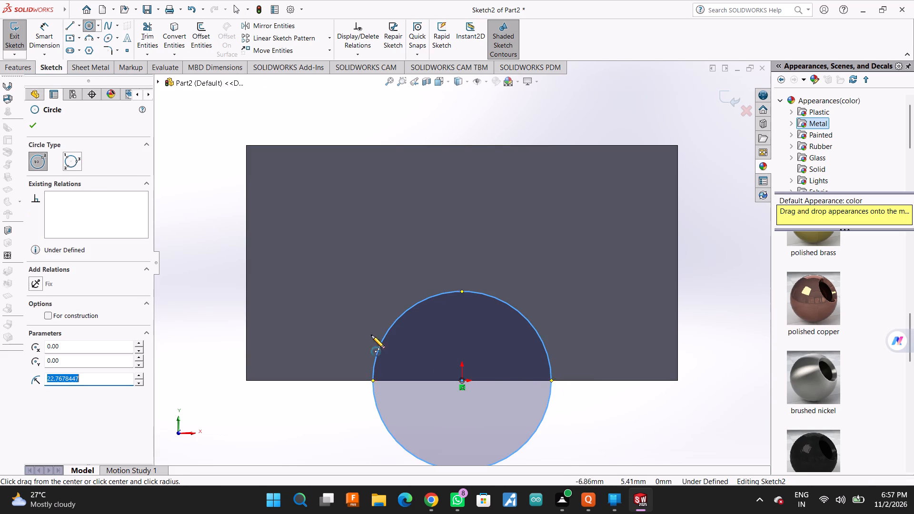
click(36, 134)
click(35, 128)
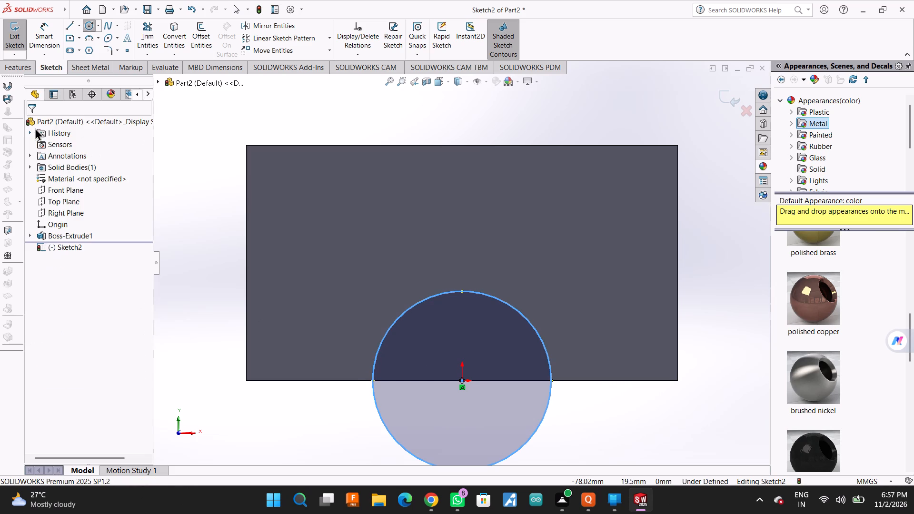
Dimension the circle's diameter to 64 mm.
click(49, 23)
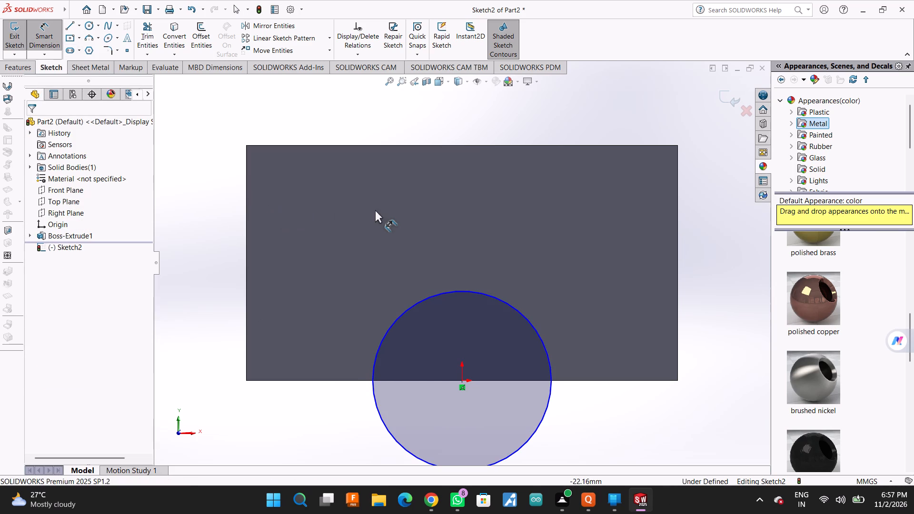
click(483, 292)
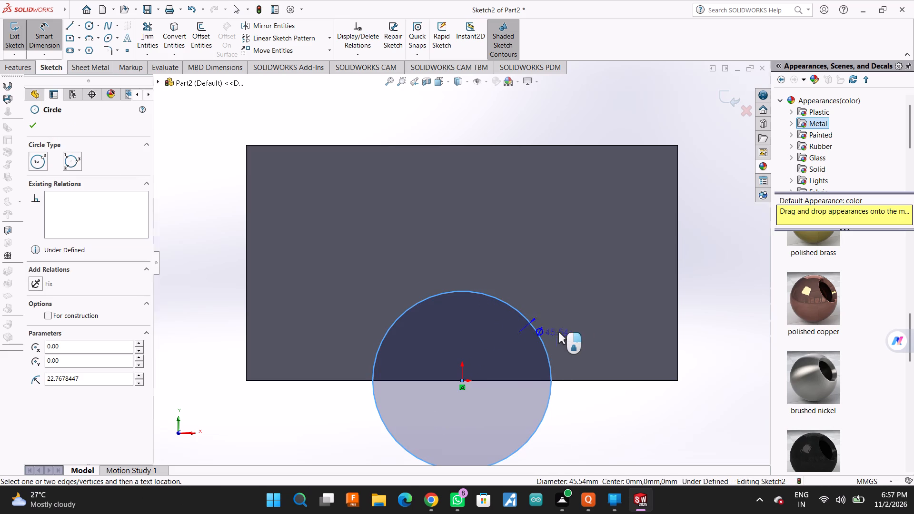
click(591, 307)
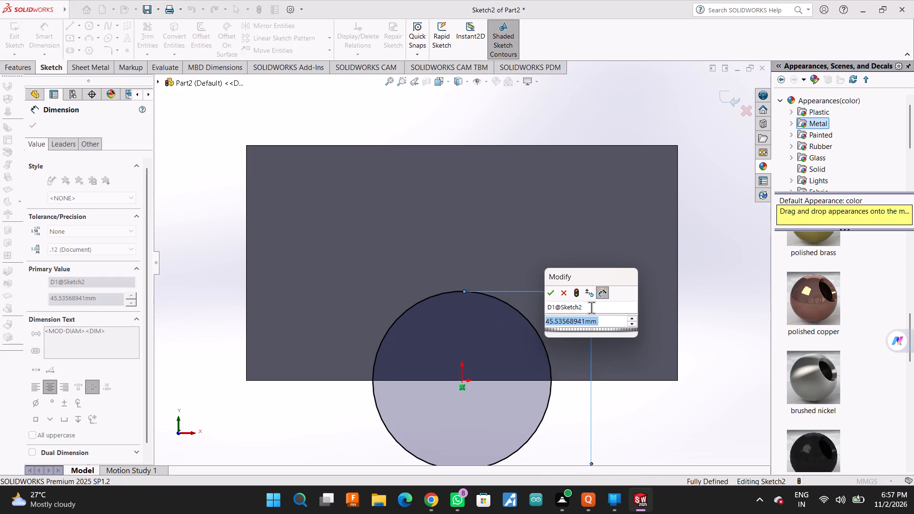
text(64)
key(Return)
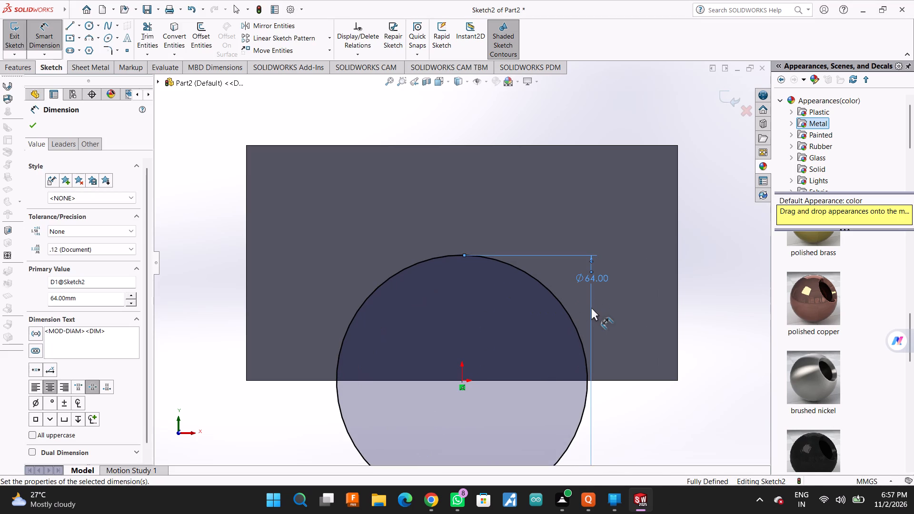
scroll(560, 363, up, 4)
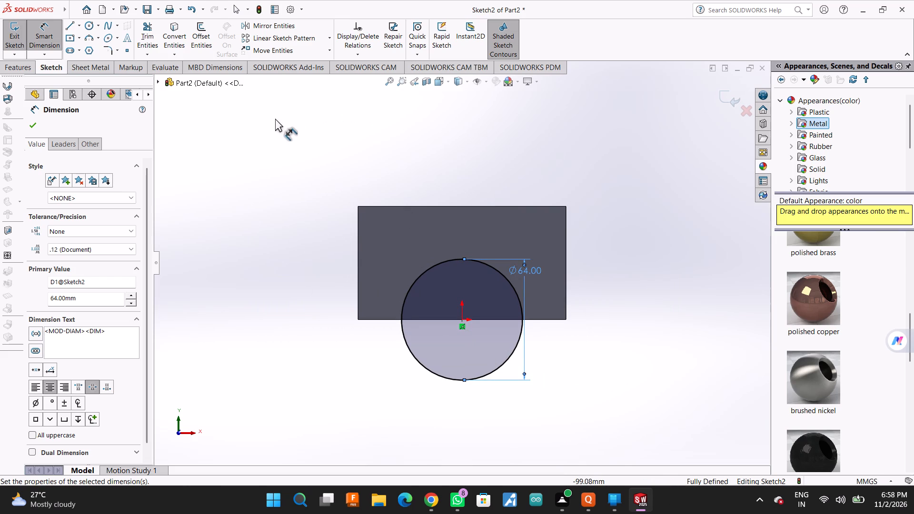
click(31, 128)
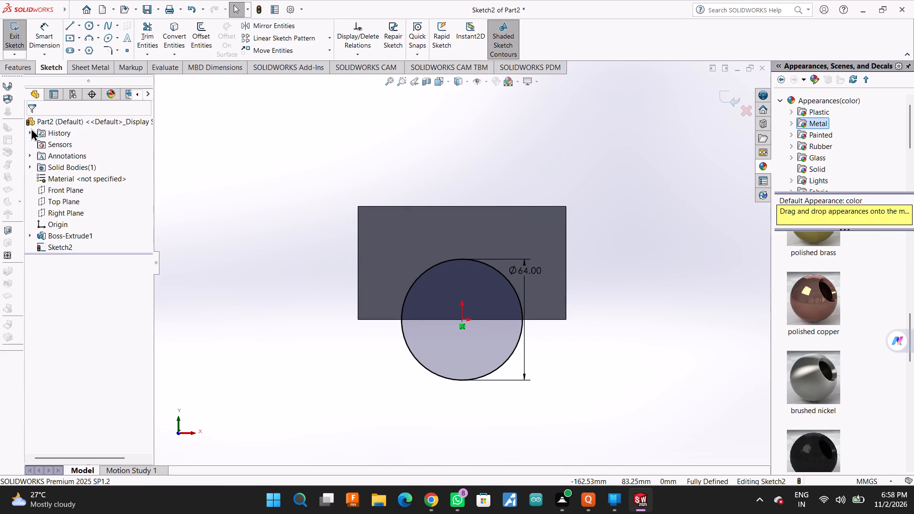
Draw a horizontal line across the circle's full diameter, along the block's lower edge.
click(68, 28)
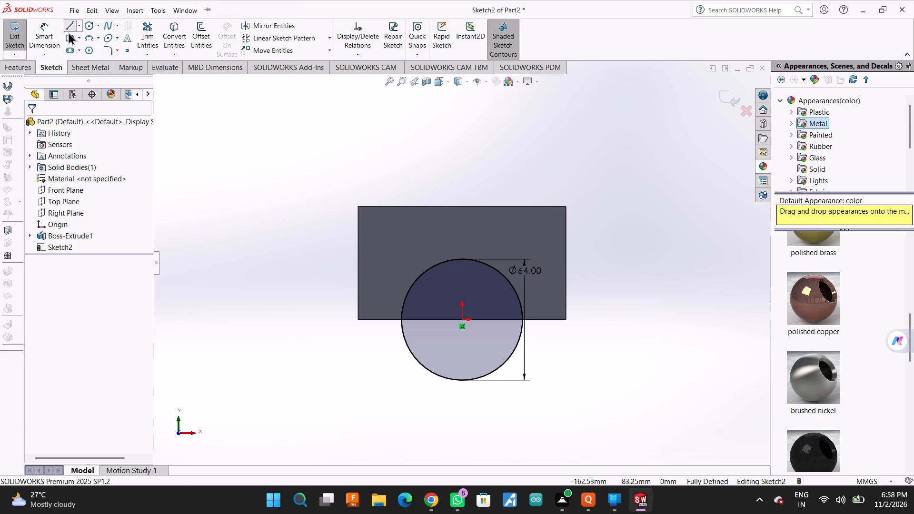
scroll(475, 309, down, 3)
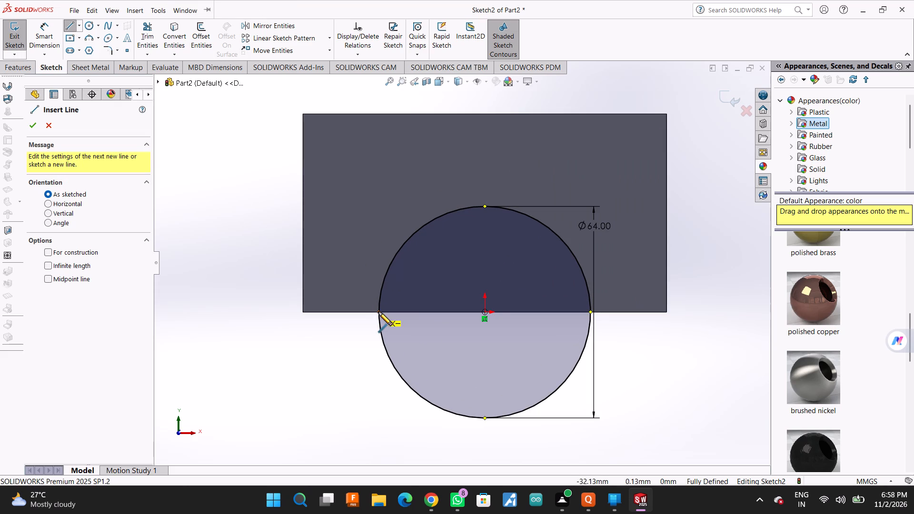
click(378, 312)
click(590, 313)
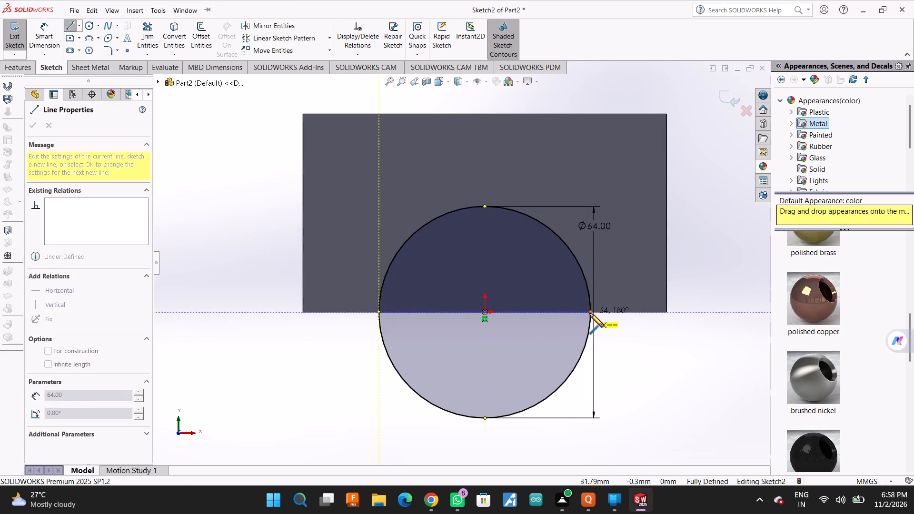
Trim away the circle's lower half below the block's bottom edge, using Power trim.
click(139, 28)
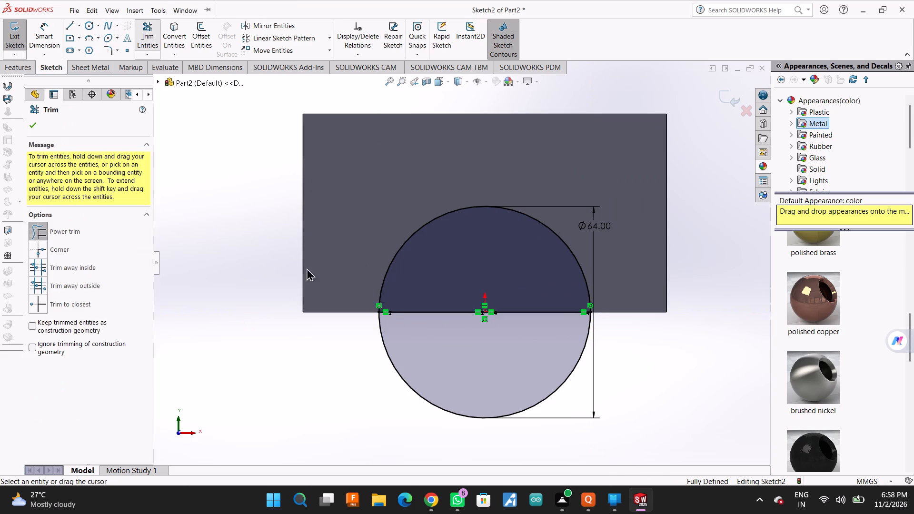
drag(340, 327, 578, 369)
scroll(578, 369, up, 1)
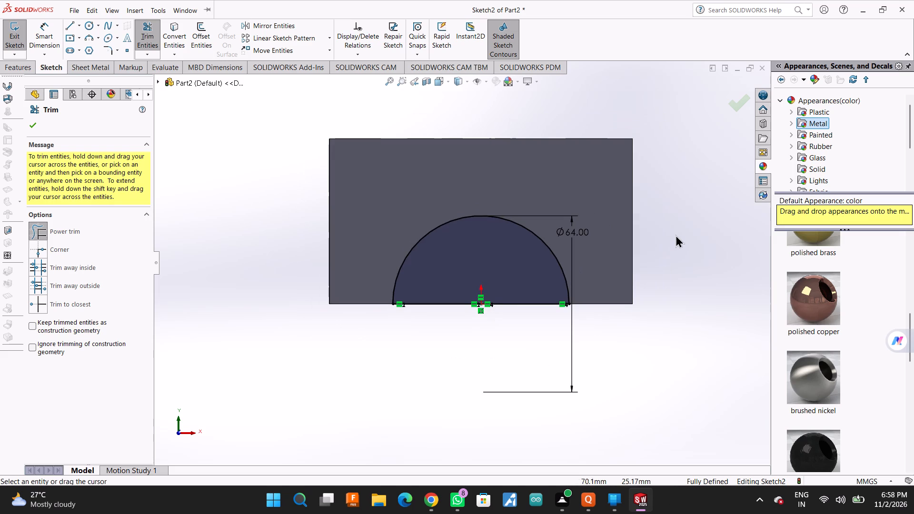
middle_drag(676, 235, 633, 286)
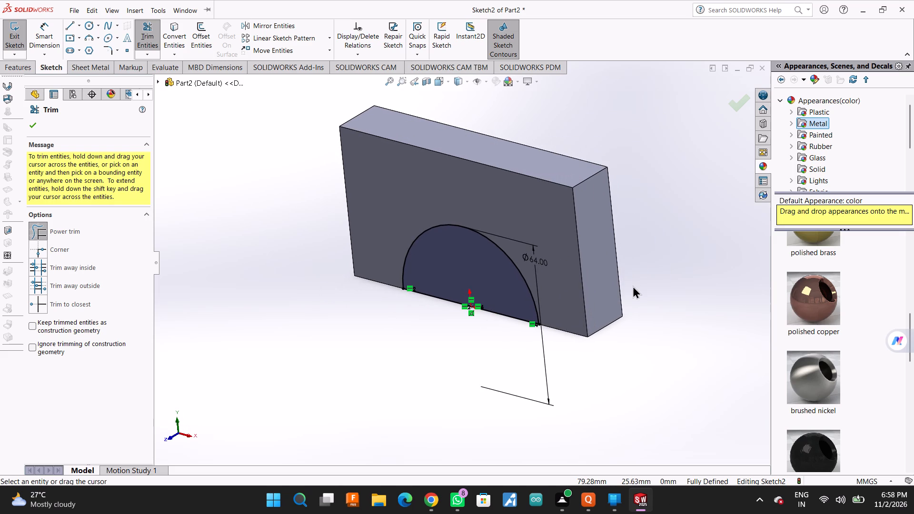
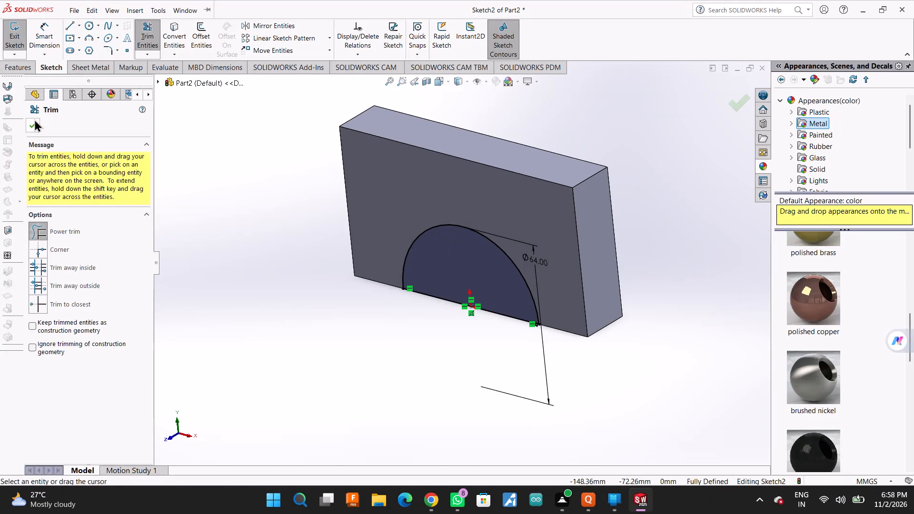
Extrude the semicircular profile 64 mm outward from the block's front face, merged with the block.
click(34, 119)
click(16, 69)
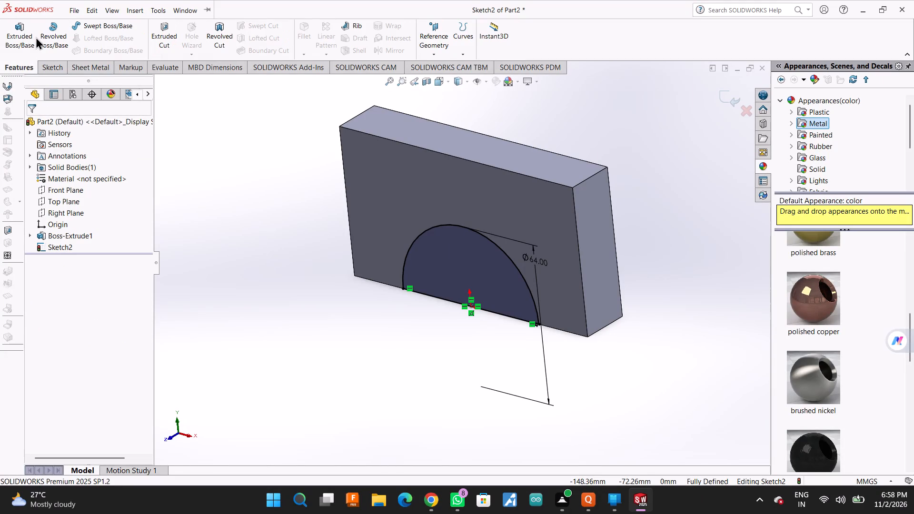
click(30, 32)
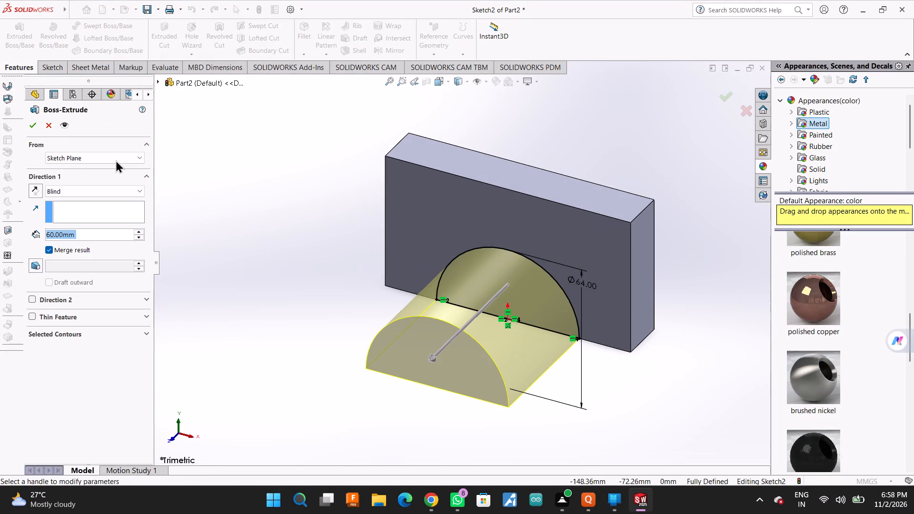
text(32+32)
key(Return)
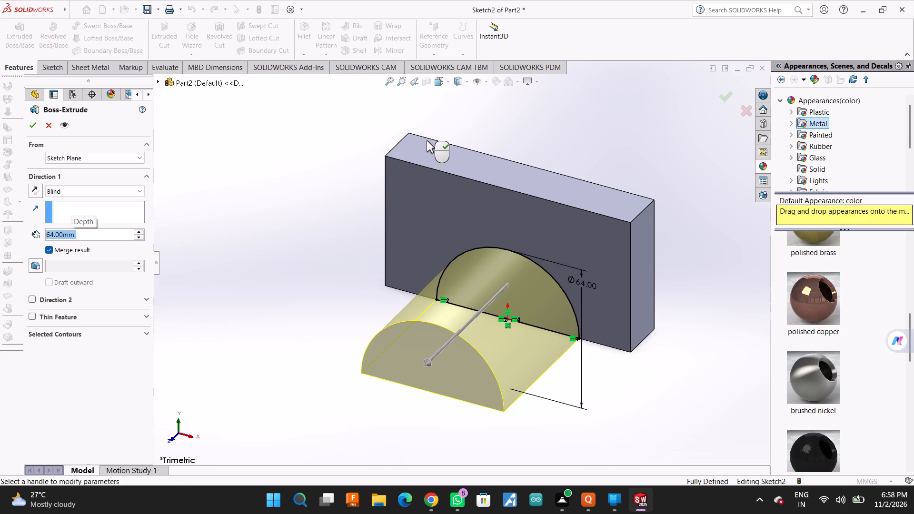
click(35, 129)
Start a sketch on the half-cylinder's end face and draw a circle of about 20.5 mm radius centred on the origin.
click(411, 365)
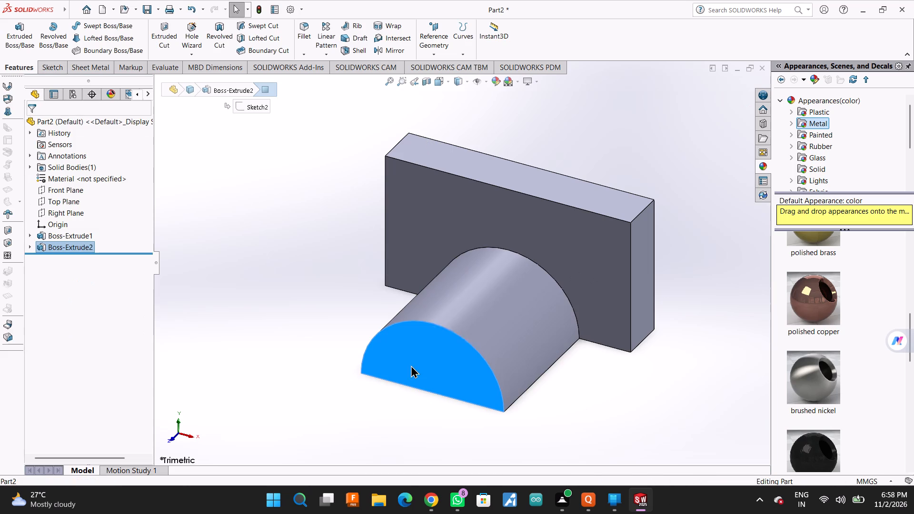
click(453, 335)
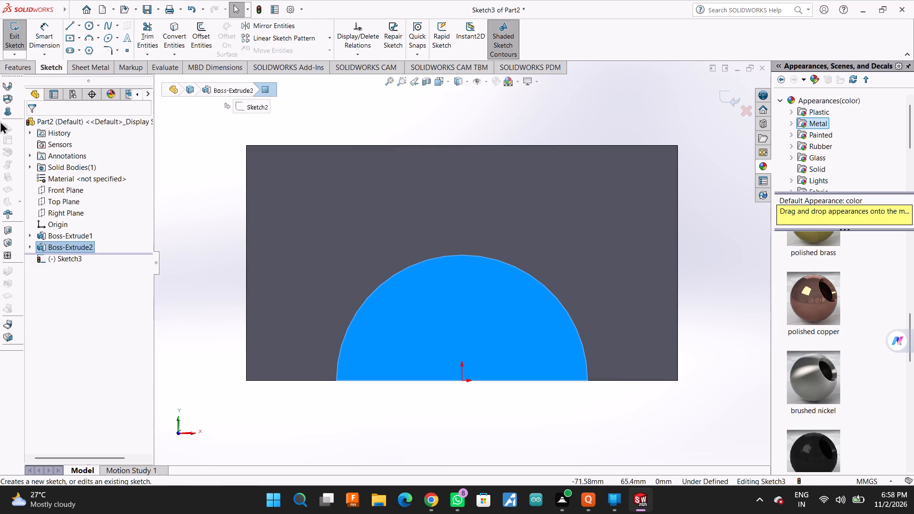
click(83, 28)
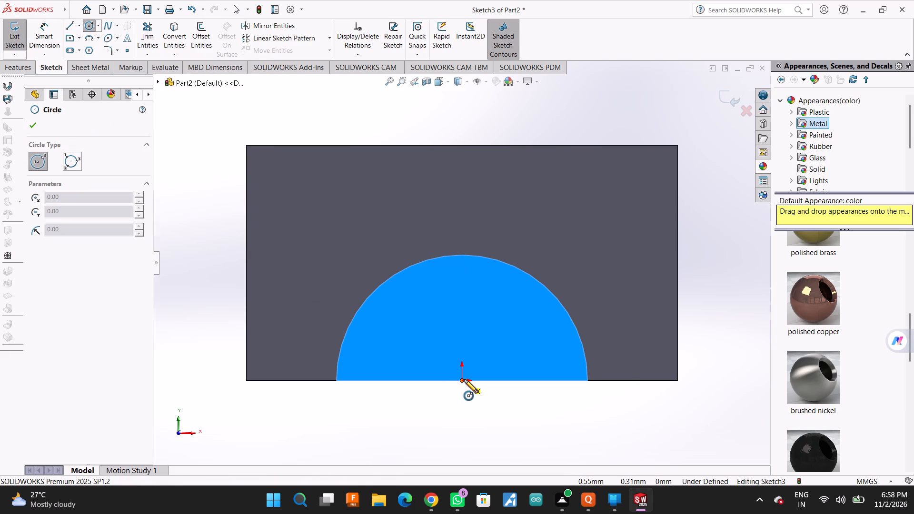
click(462, 382)
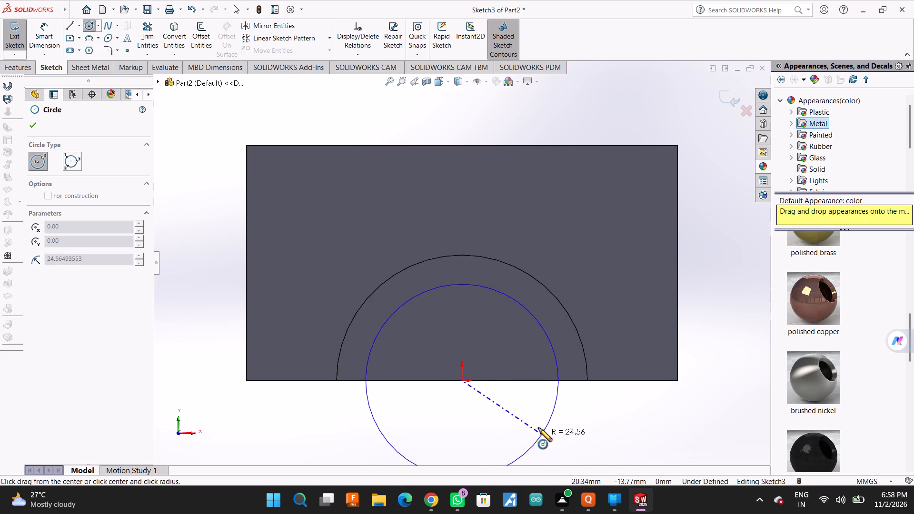
click(542, 380)
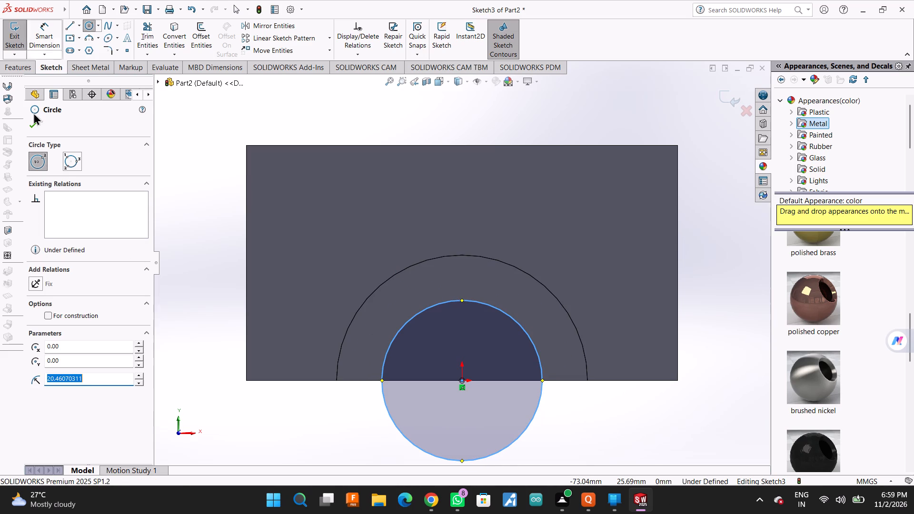
click(31, 126)
Dimension the new circle's diameter to 36 mm.
click(50, 27)
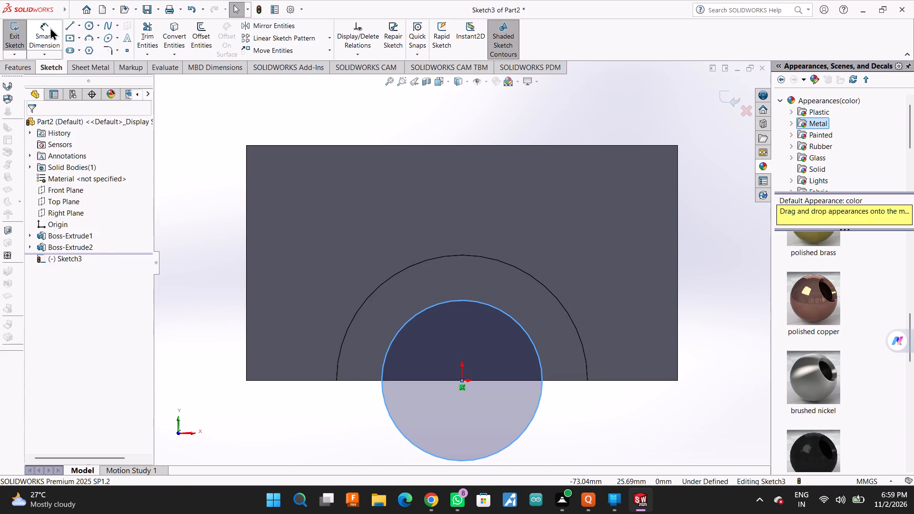
click(512, 320)
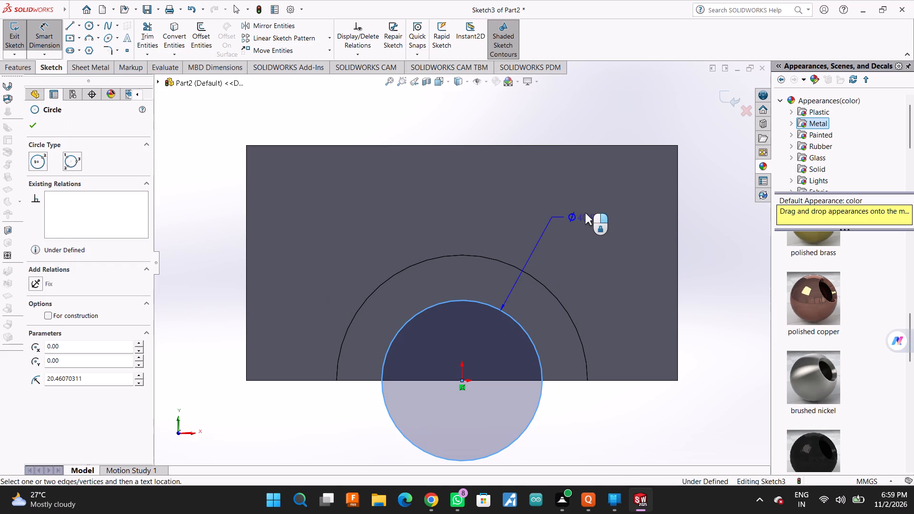
click(585, 213)
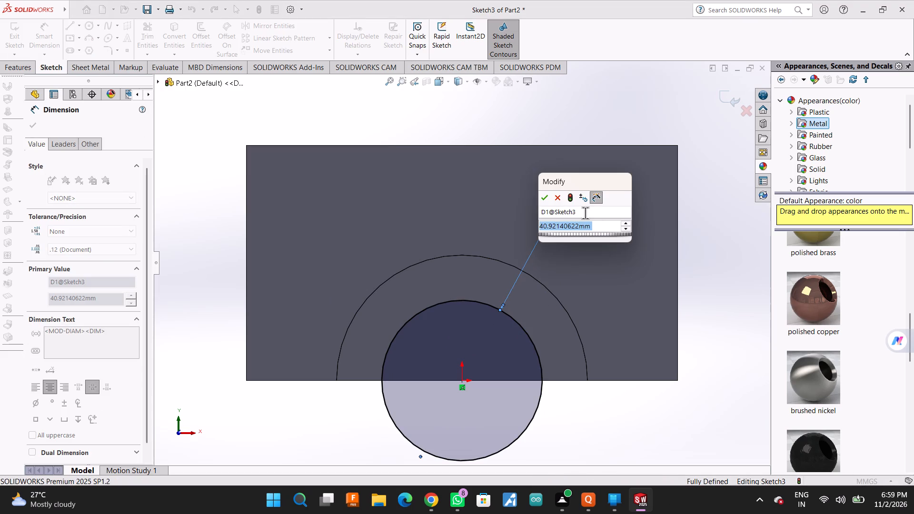
text(18+18)
key(Return)
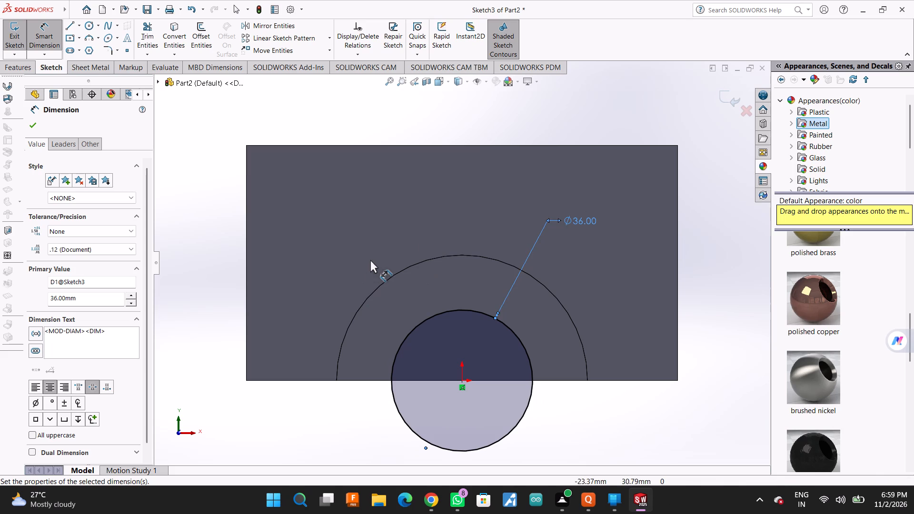
click(23, 124)
click(28, 125)
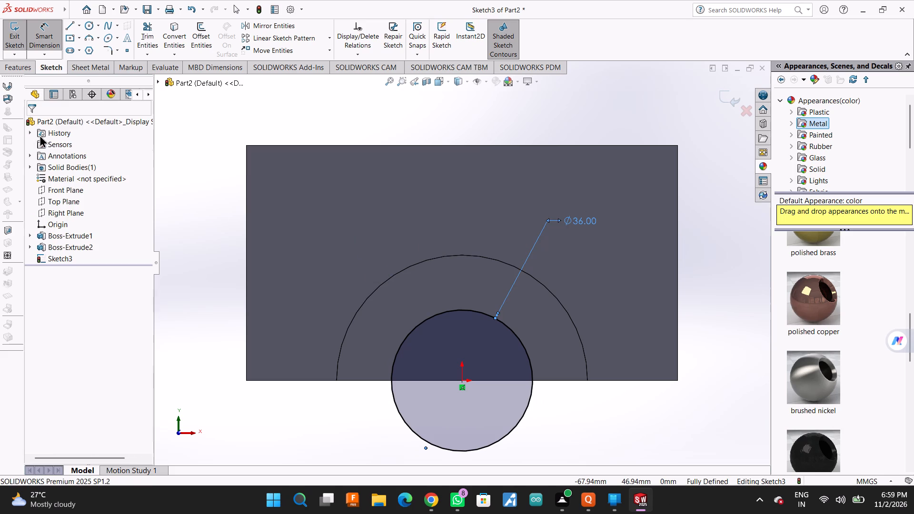
Draw a horizontal line across the 36 mm circle's full diameter, along the end face's lower edge.
scroll(387, 234, up, 2)
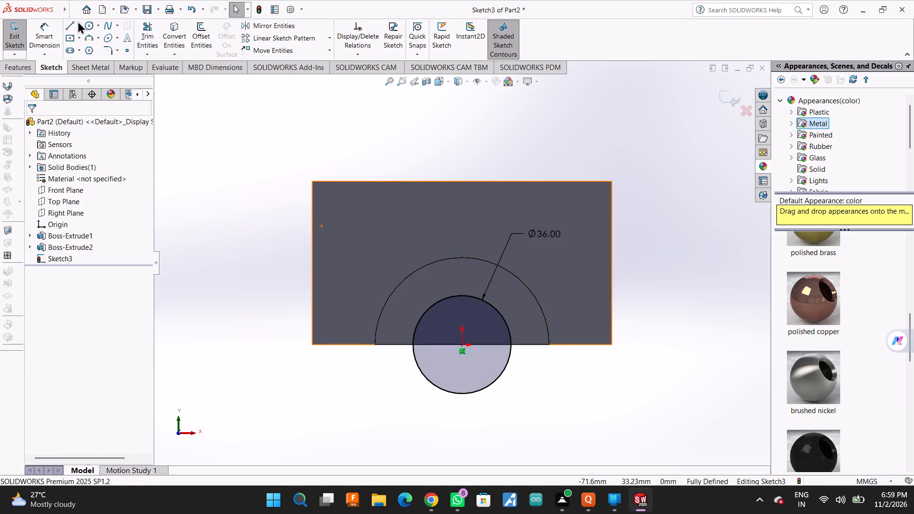
click(64, 30)
scroll(458, 332, down, 4)
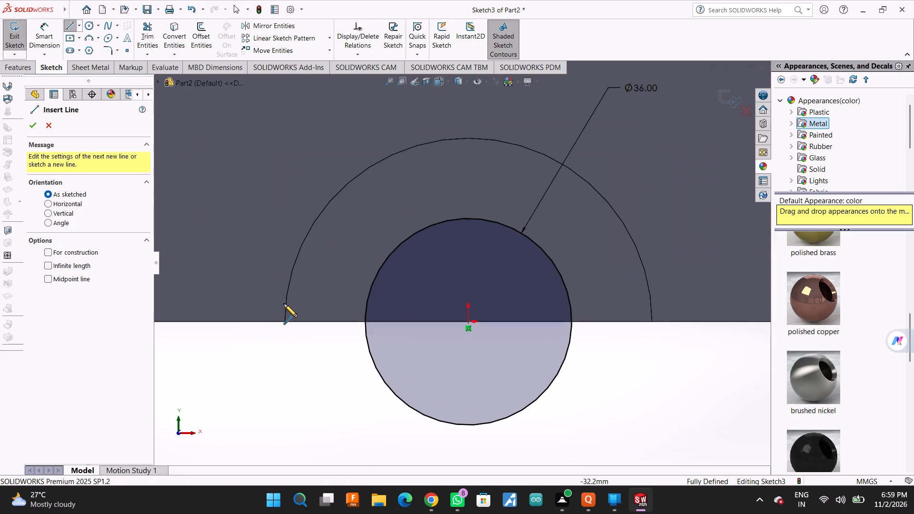
click(364, 323)
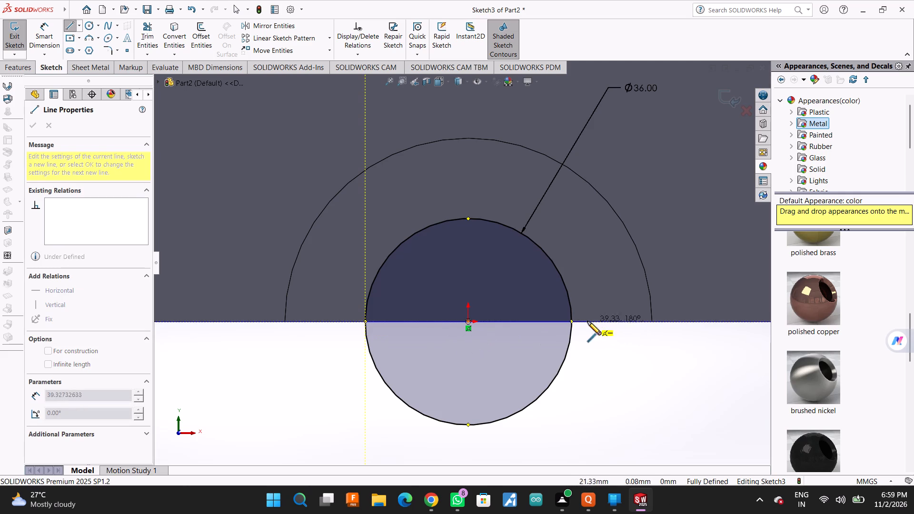
click(571, 321)
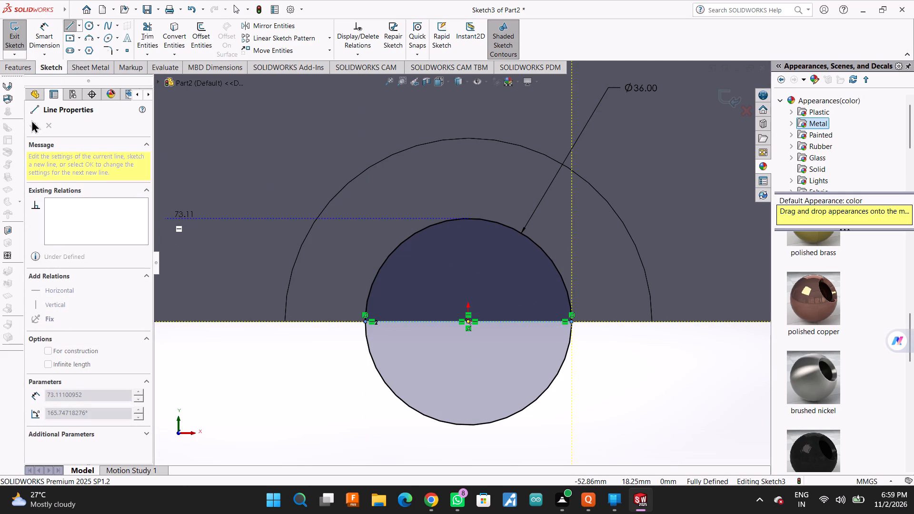
Trim away the circle's lower half below the bottom edge, using Power trim.
click(144, 24)
drag(320, 348, 486, 375)
scroll(480, 384, up, 5)
middle_drag(621, 248, 585, 304)
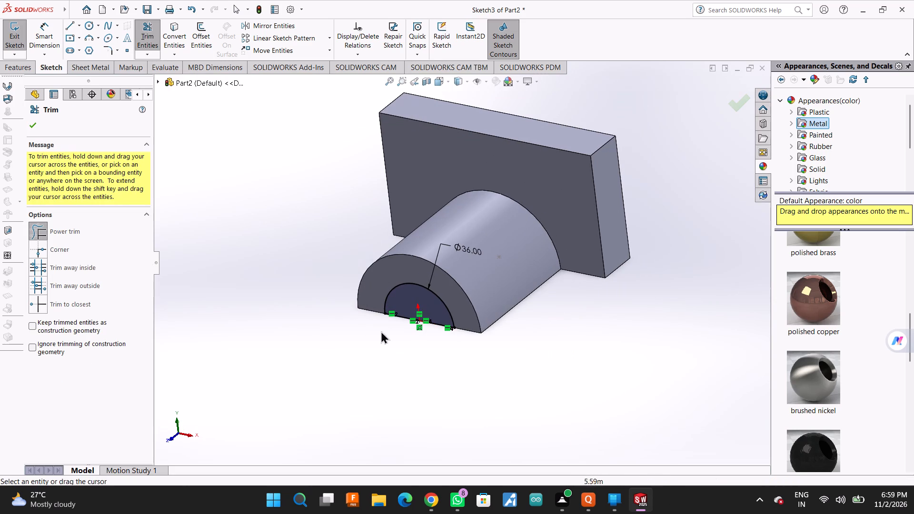
click(33, 125)
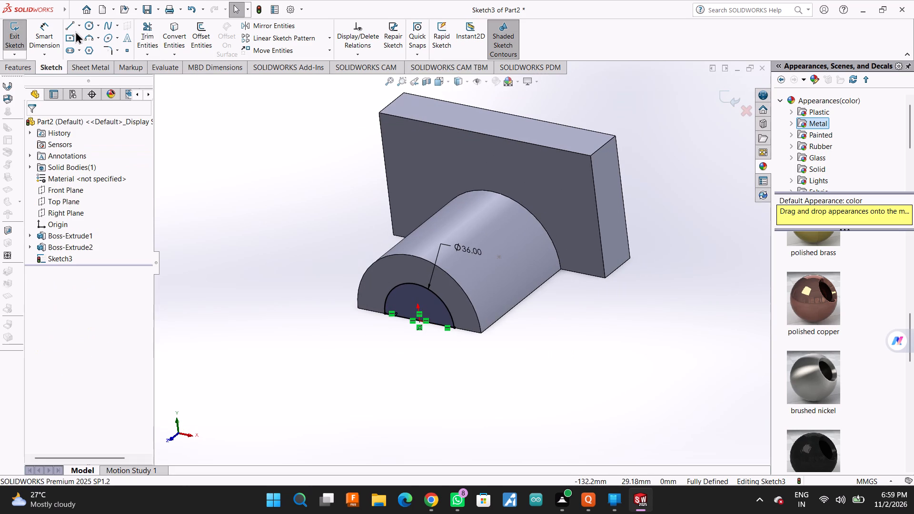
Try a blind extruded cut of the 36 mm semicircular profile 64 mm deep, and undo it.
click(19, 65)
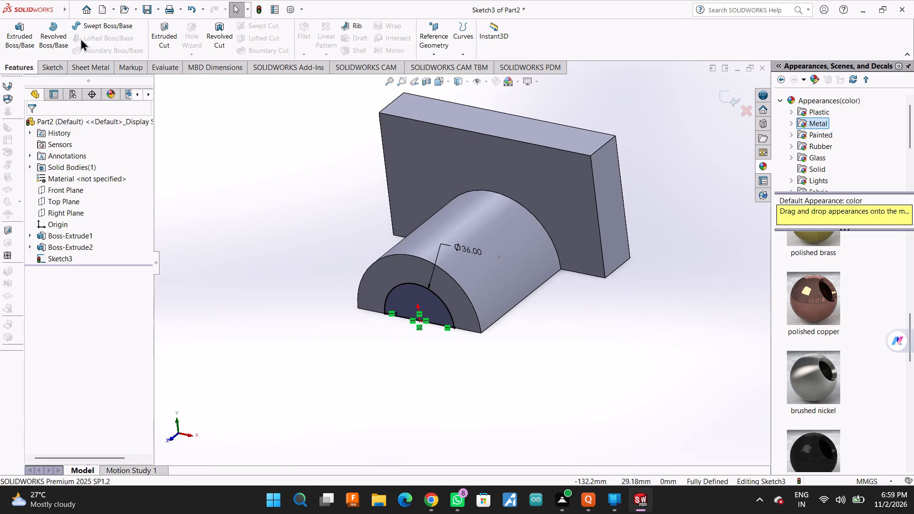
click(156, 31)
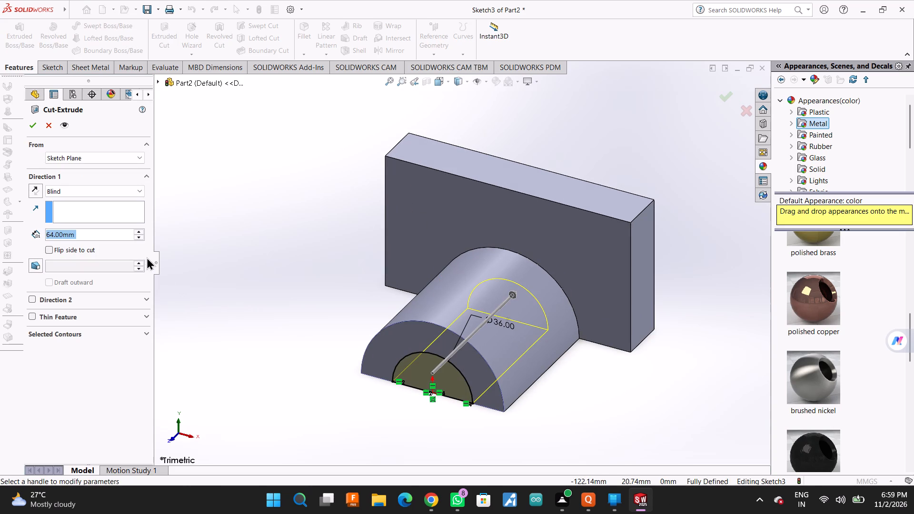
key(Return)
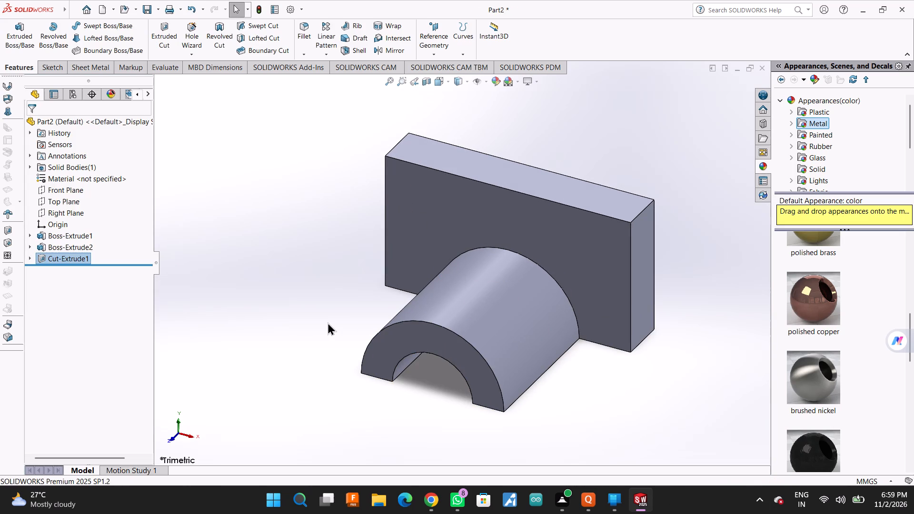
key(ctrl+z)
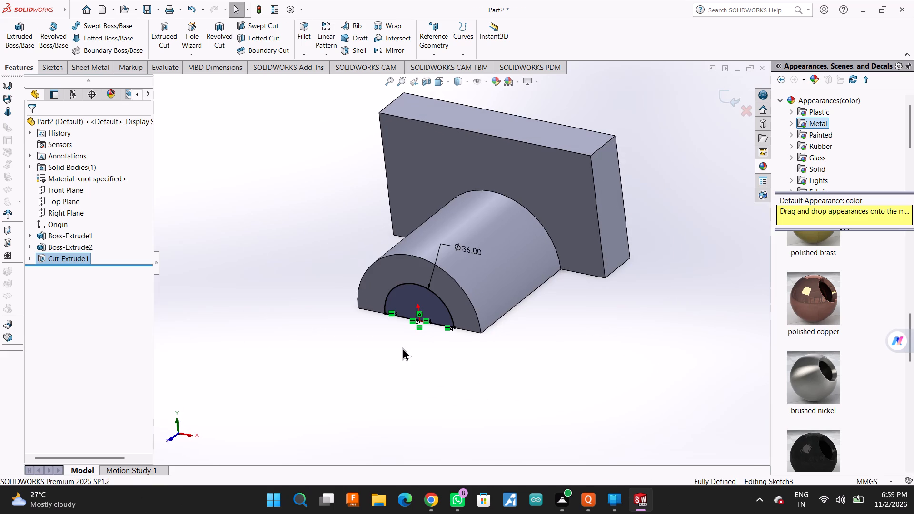
Cut the 36 mm semicircular profile 84 mm deep through the half-cylinder and the block, as a blind extruded cut.
click(11, 61)
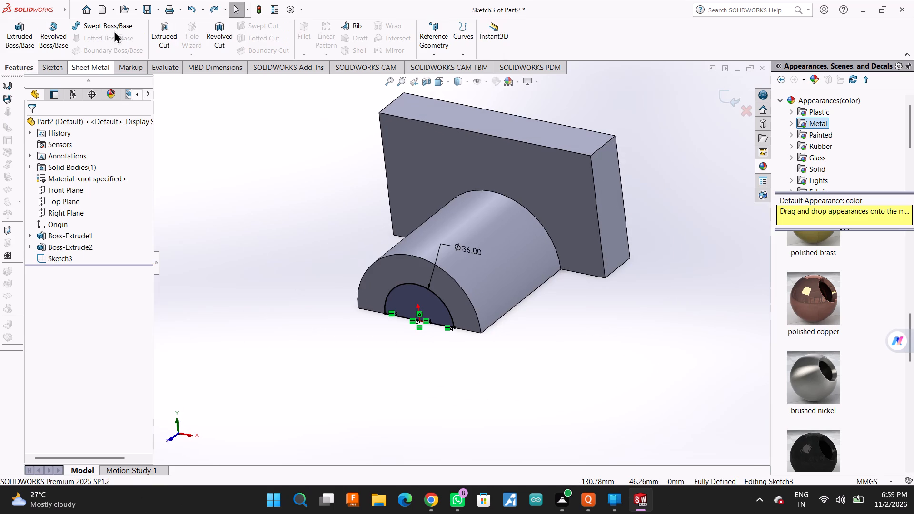
click(153, 31)
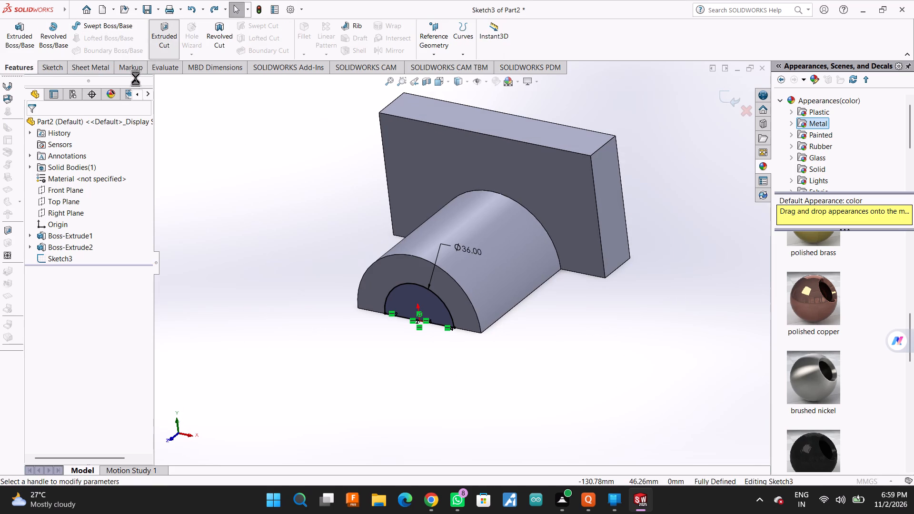
click(109, 235)
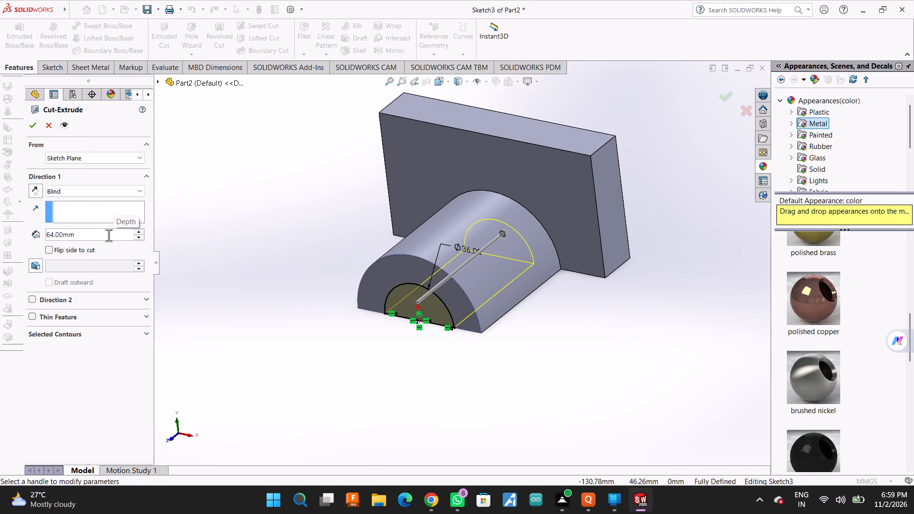
text(+10)
key(Return)
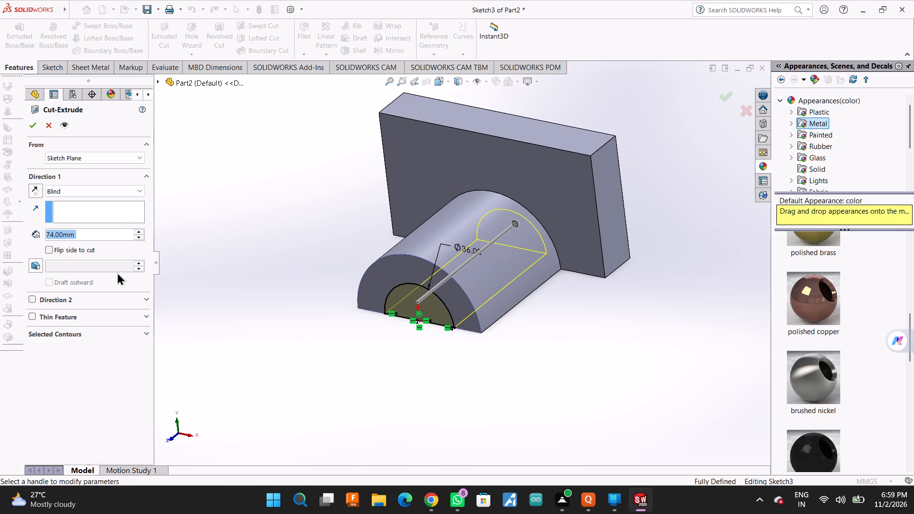
click(85, 237)
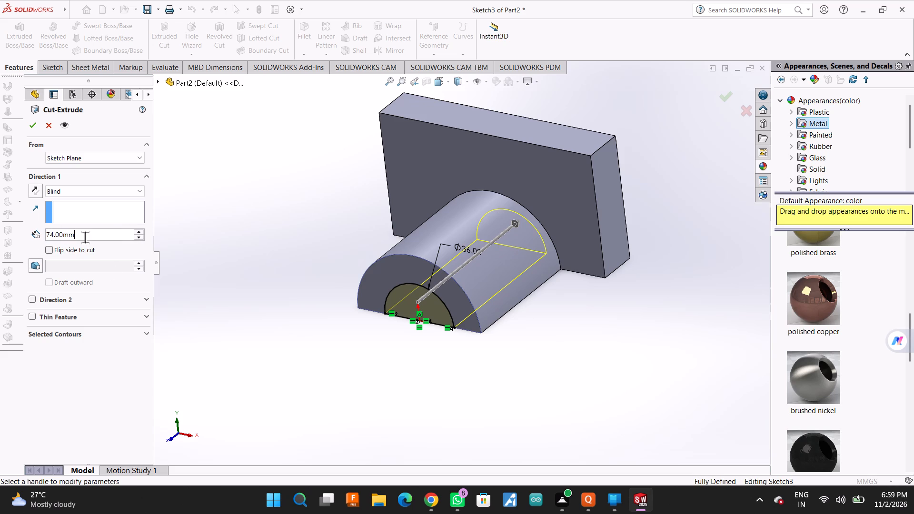
text(+10)
key(Return)
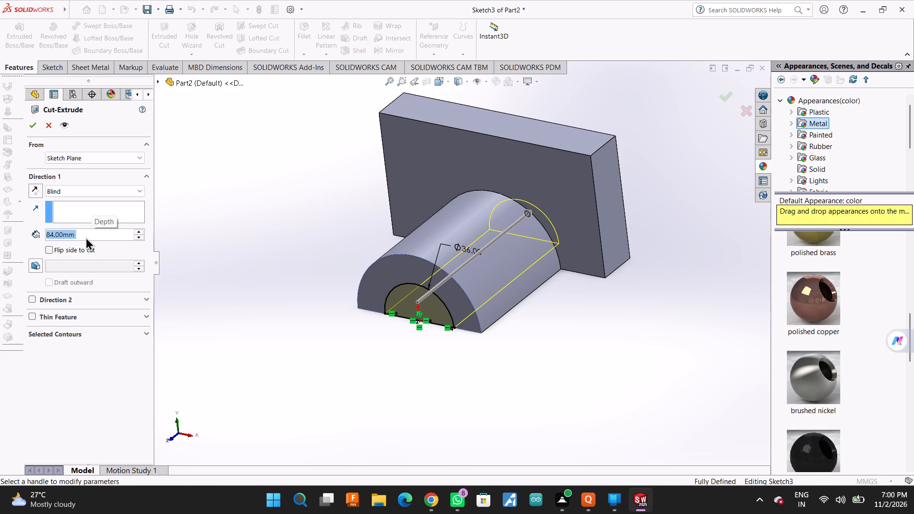
click(29, 122)
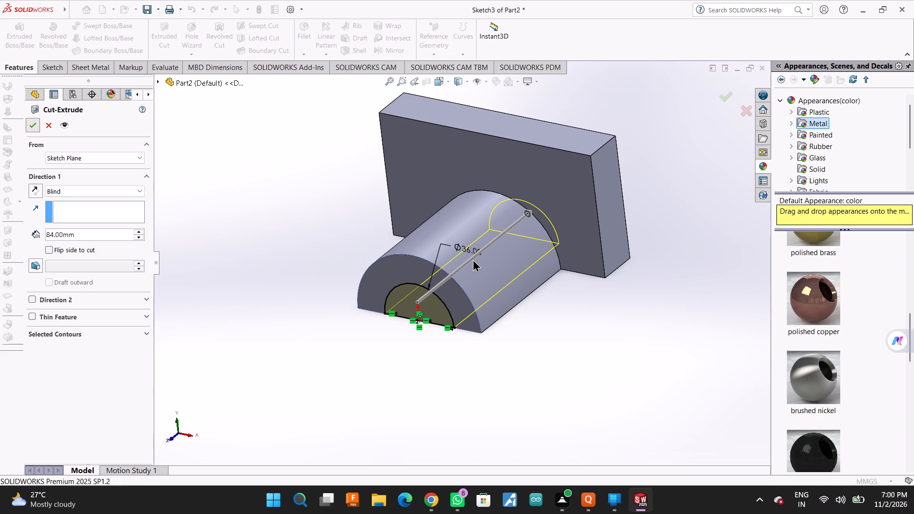
Examine the half-cylinder and its semicircular bore from several angles.
middle_drag(601, 307, 615, 271)
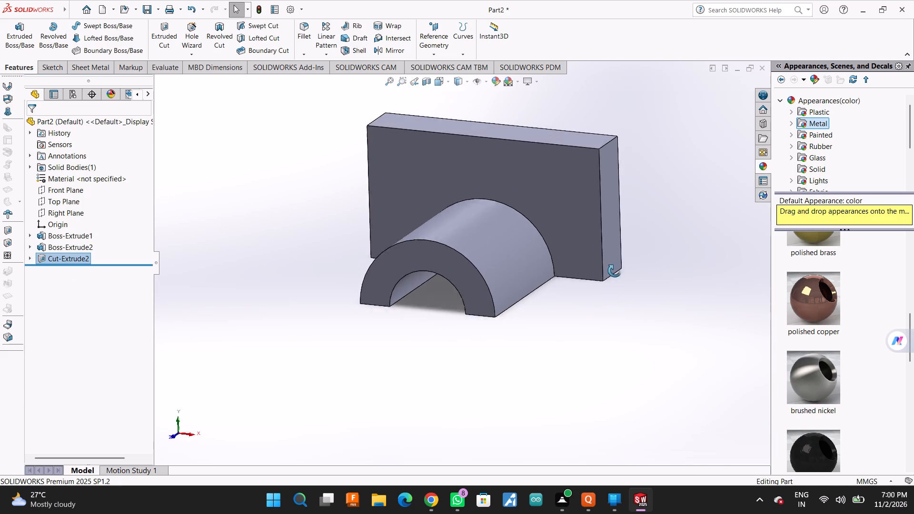
middle_drag(615, 271, 634, 222)
middle_drag(616, 307, 618, 324)
middle_drag(581, 241, 584, 287)
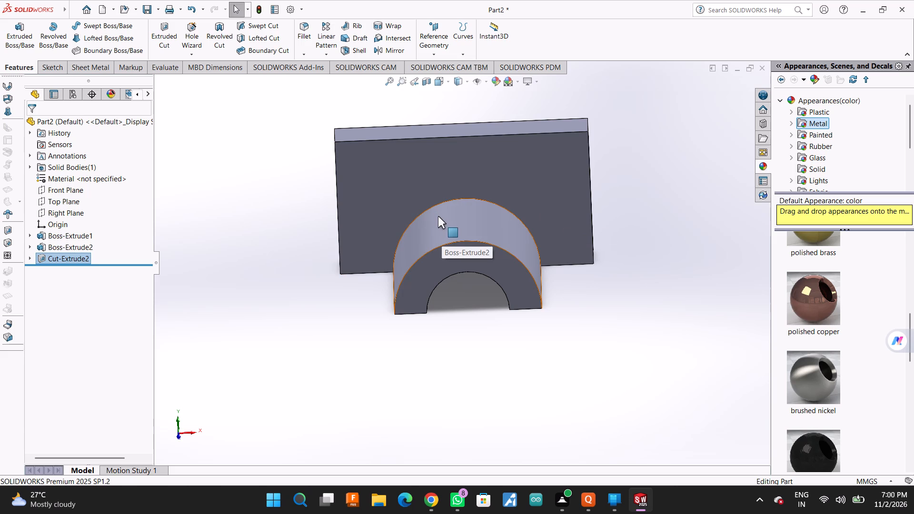
middle_drag(655, 172, 655, 168)
scroll(533, 204, up, 1)
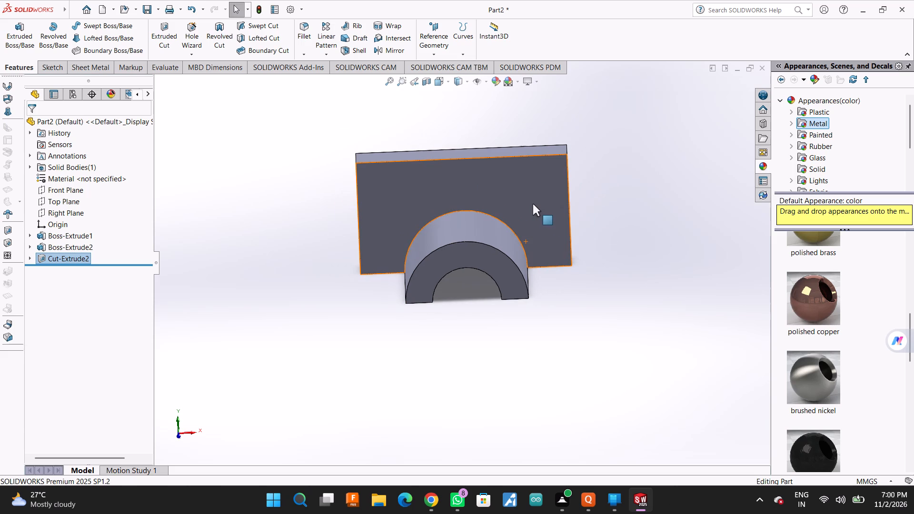
middle_drag(606, 188, 603, 222)
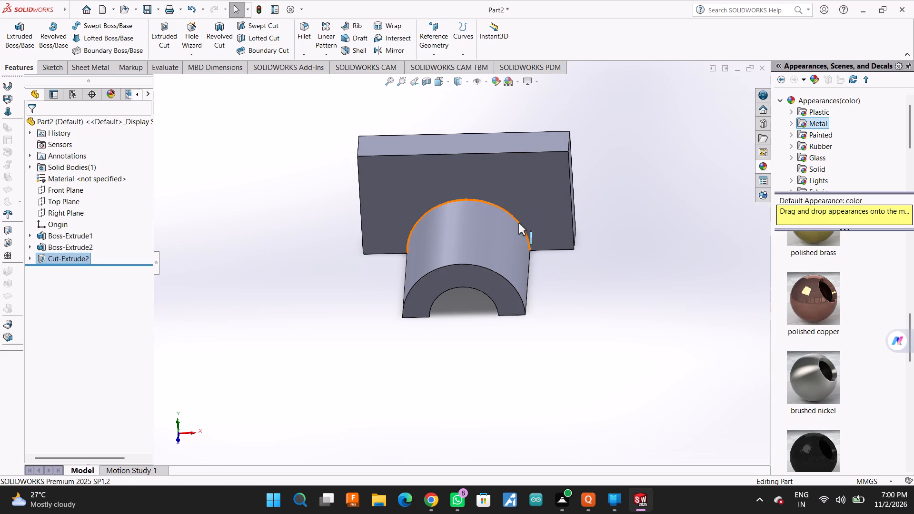
scroll(519, 224, up, 1)
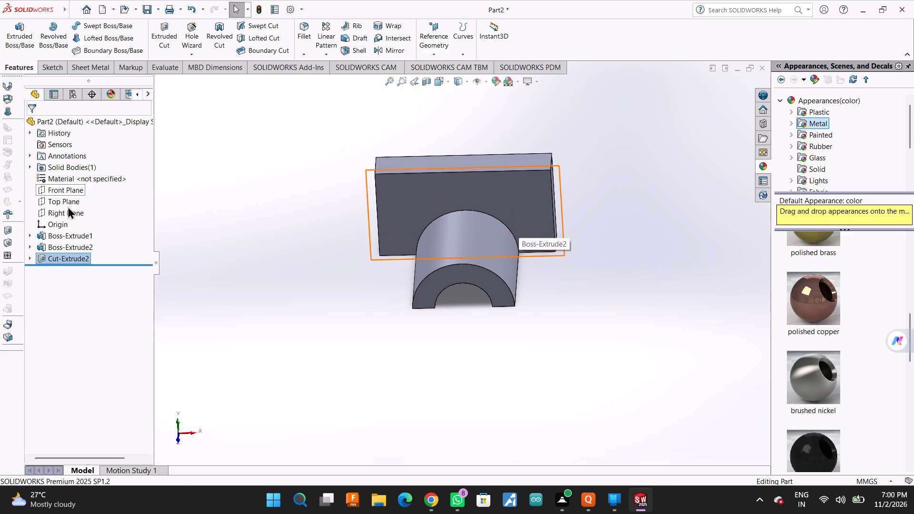
On the Top Plane, sketch a horizontal construction line about 17 mm long outward from the midpoint of the half-cylinder's left edge.
click(72, 200)
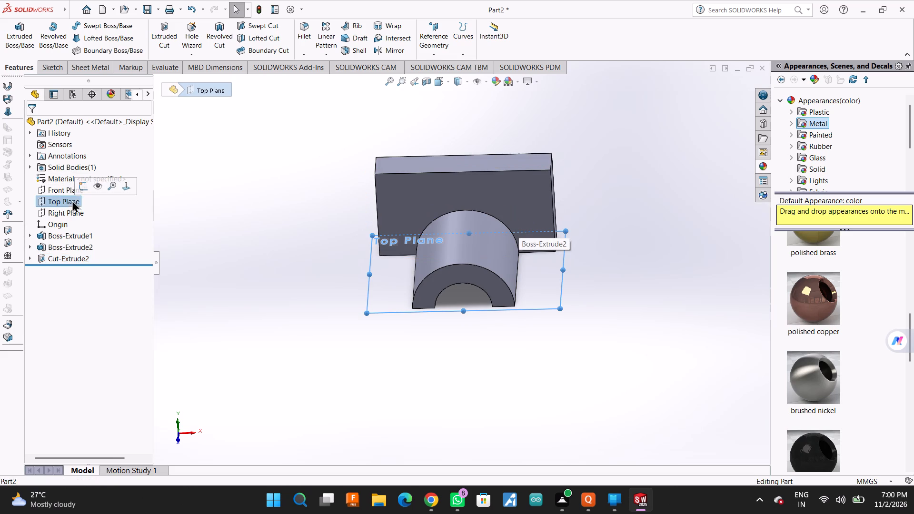
click(124, 185)
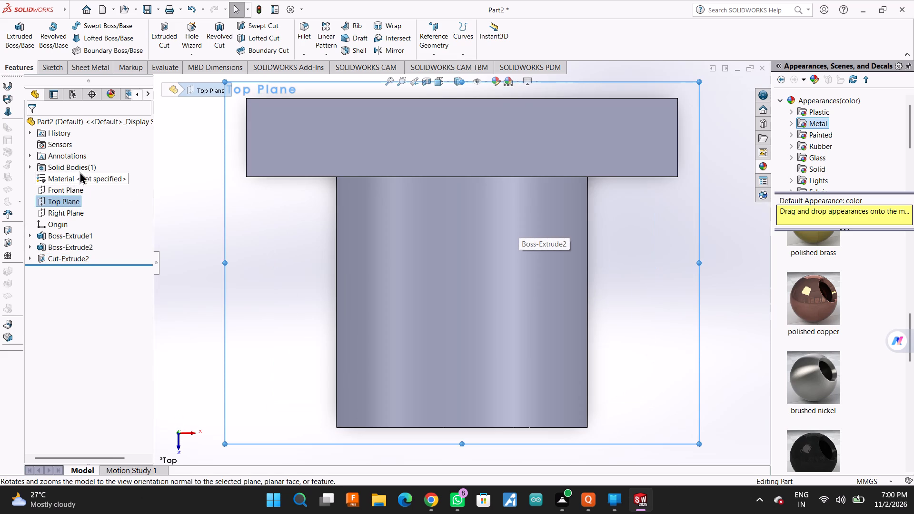
click(70, 201)
click(80, 185)
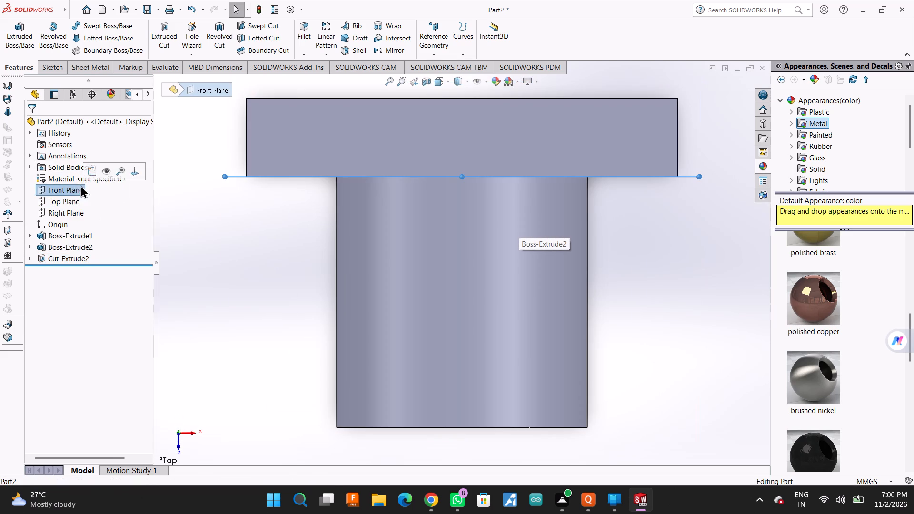
click(77, 205)
click(87, 190)
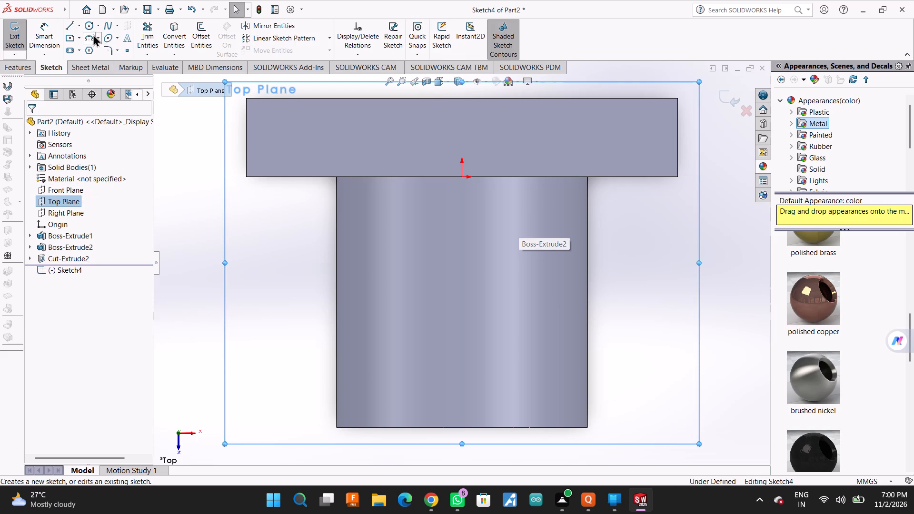
click(68, 24)
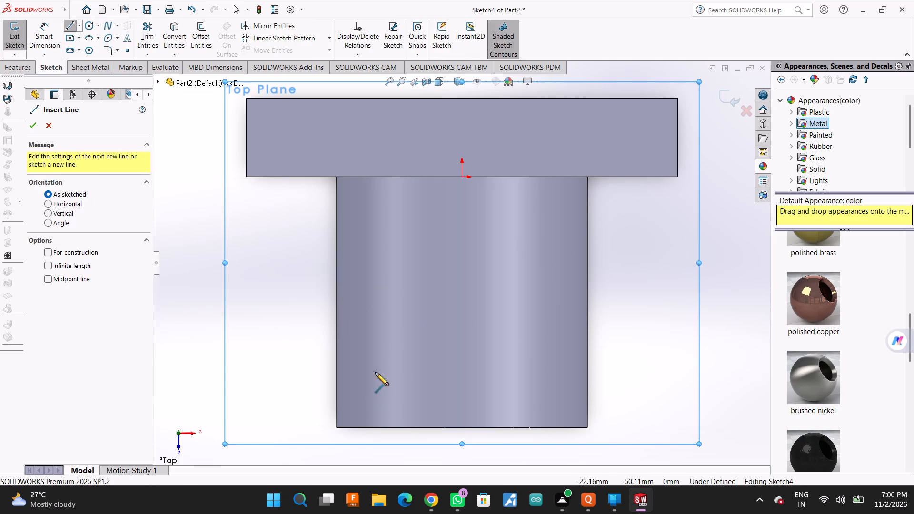
click(335, 302)
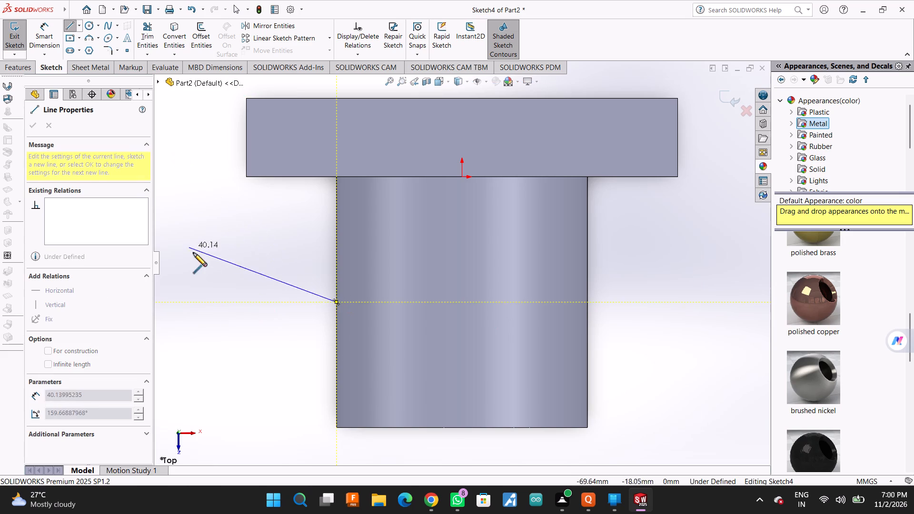
click(270, 302)
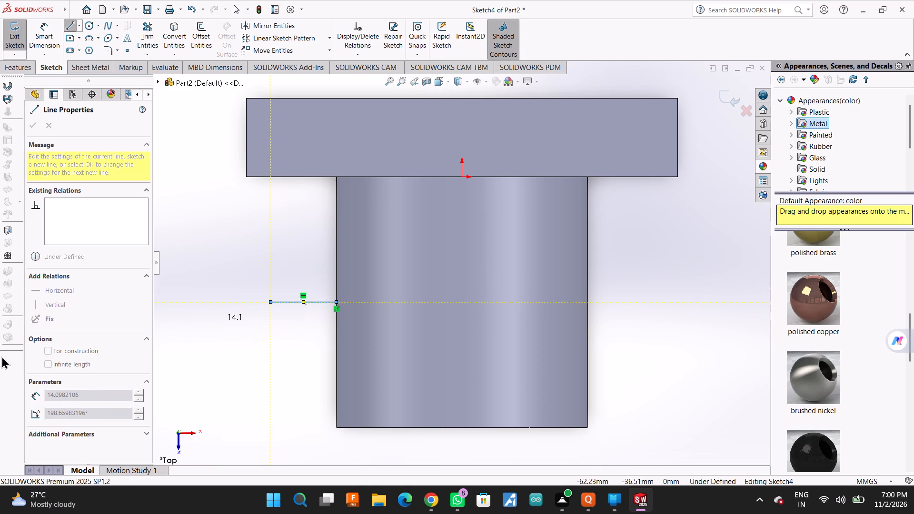
key(Escape)
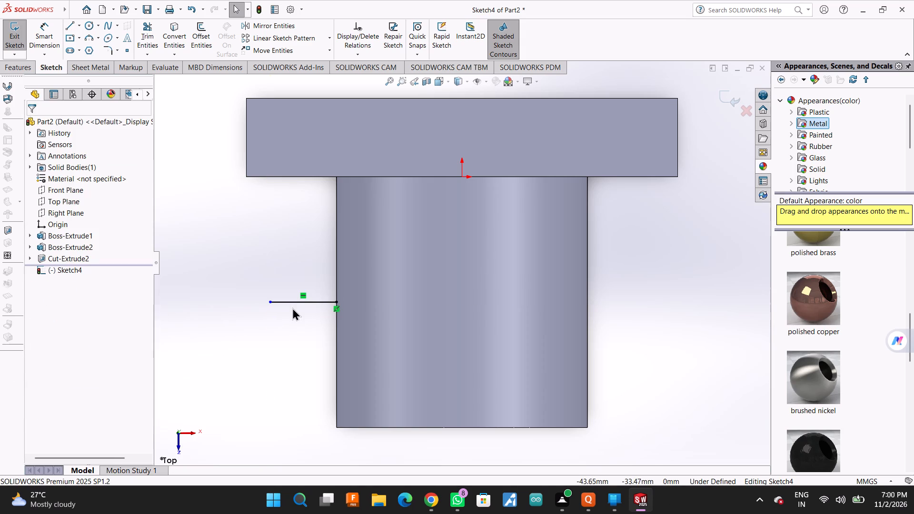
ctrl+click(298, 303)
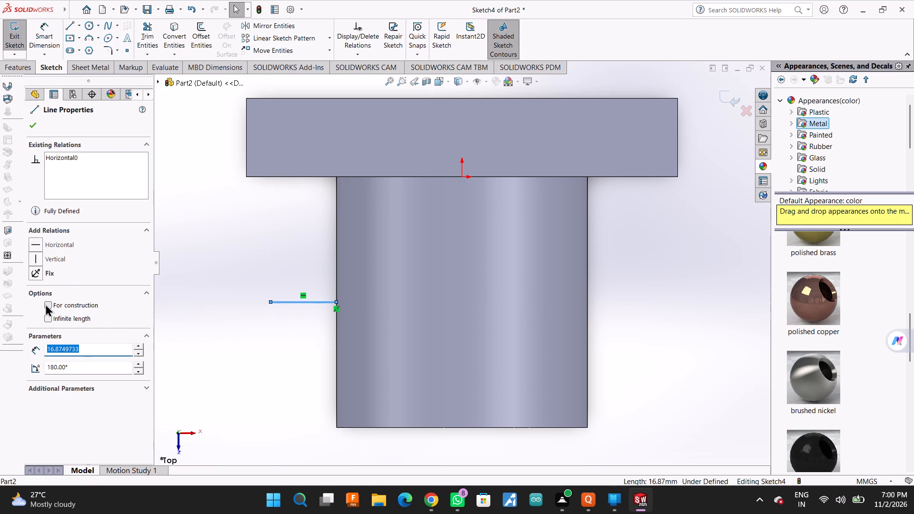
click(45, 304)
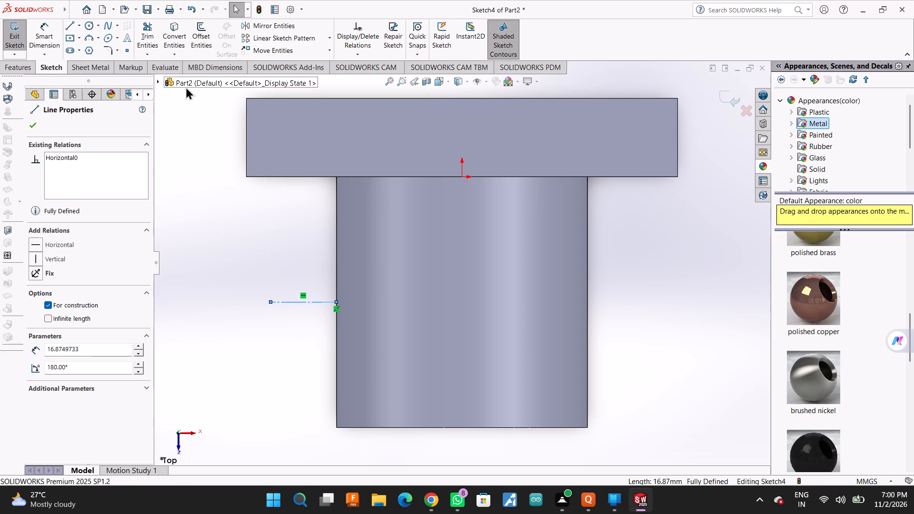
Draw a circle centred on the construction line's outer end and dimension its diameter to 30 mm.
click(84, 24)
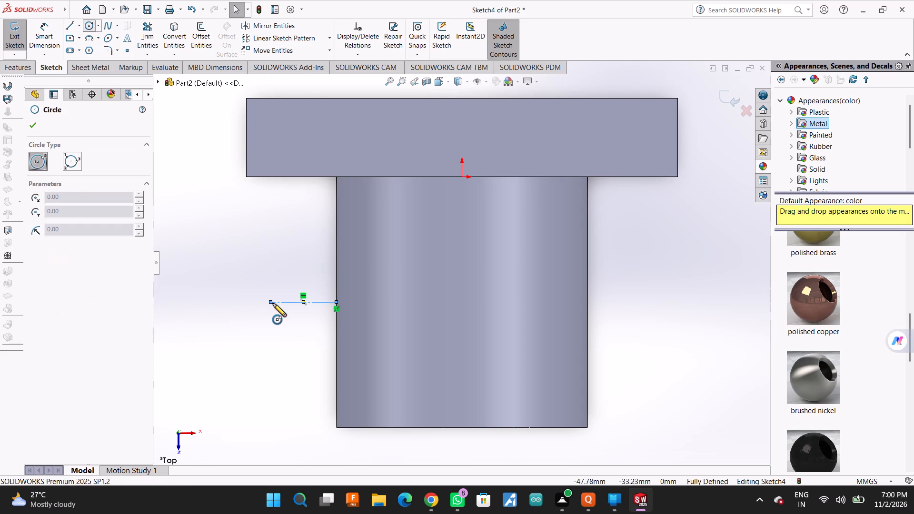
click(272, 303)
click(305, 304)
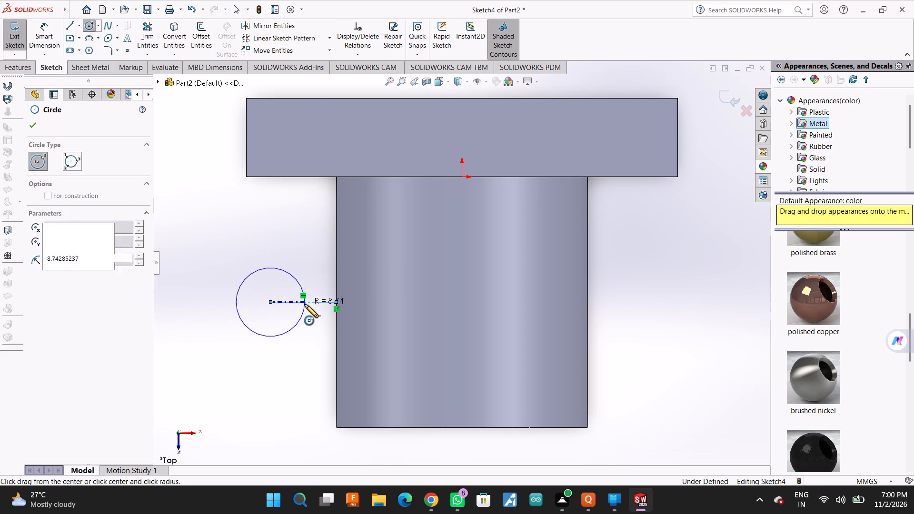
click(43, 26)
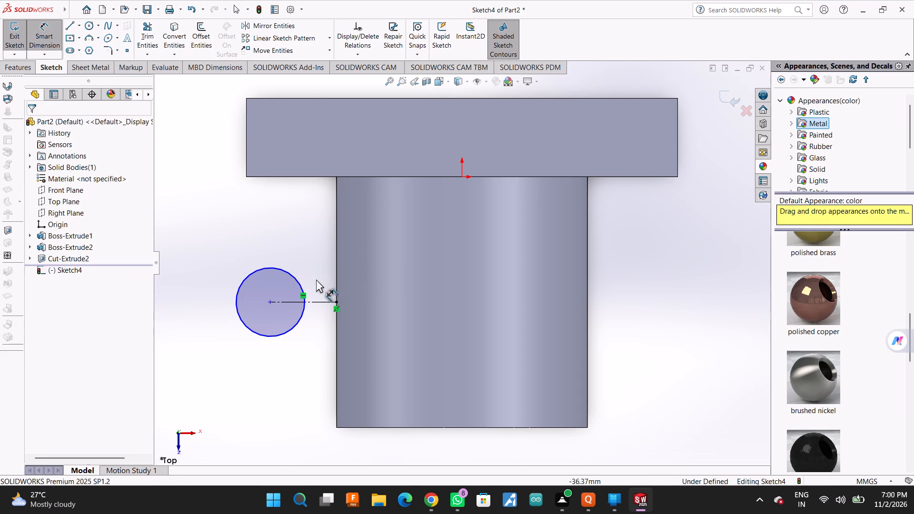
click(298, 287)
click(298, 277)
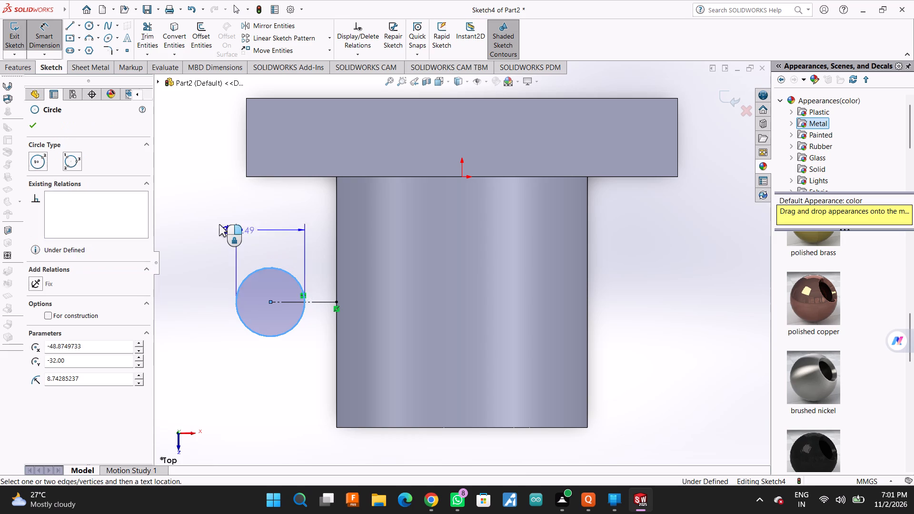
click(205, 220)
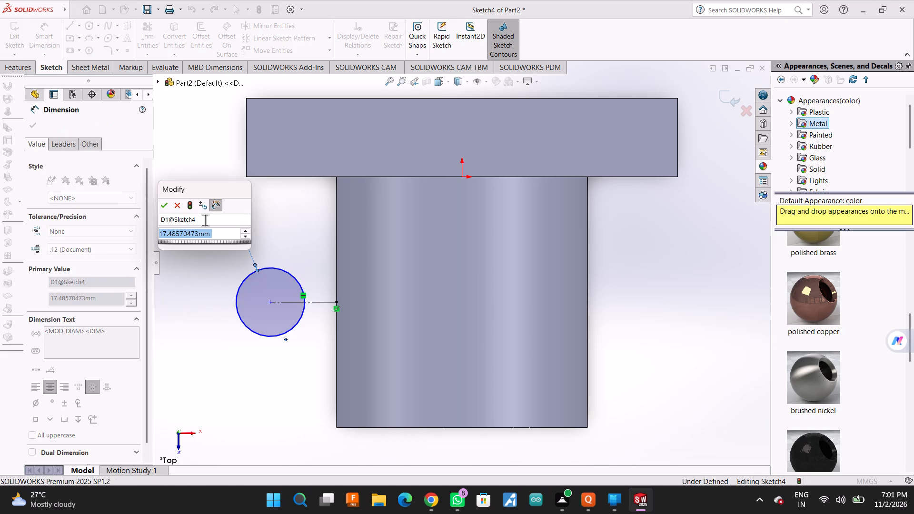
text(30)
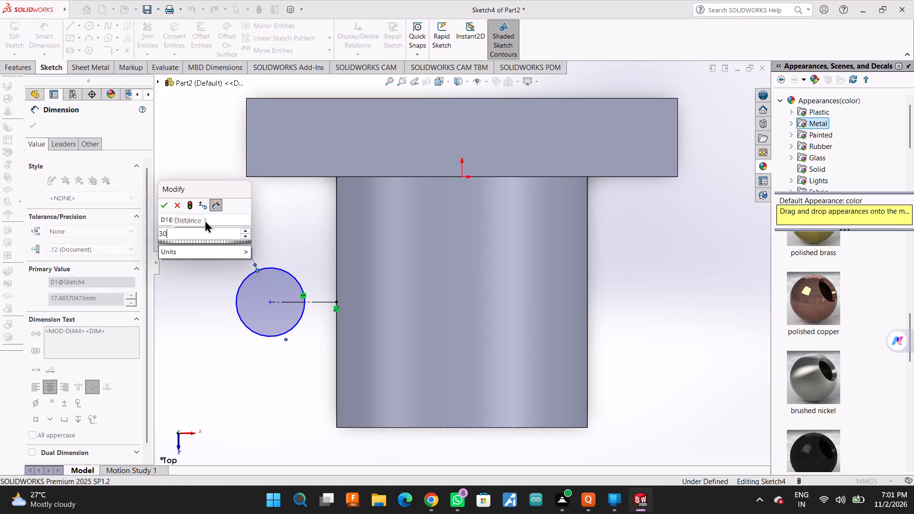
key(Return)
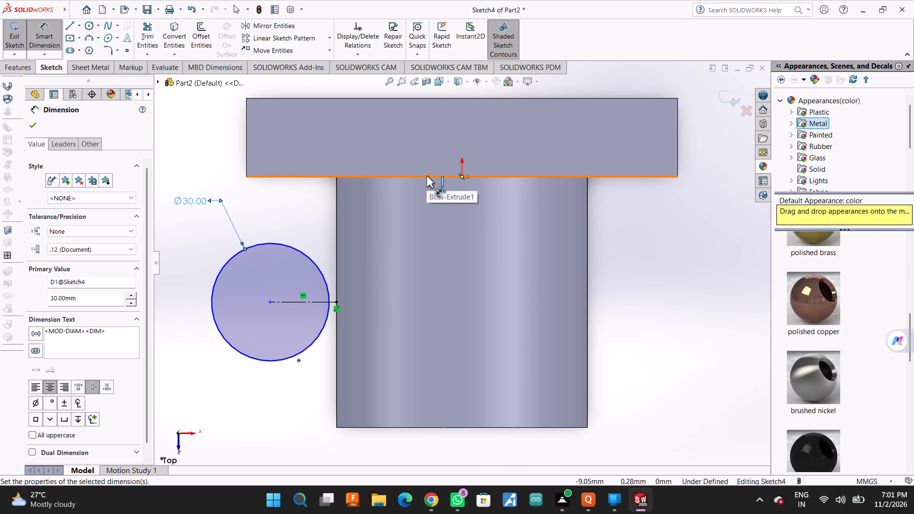
Dimension the horizontal distance between the origin and the circle's centre to 40 mm.
click(462, 176)
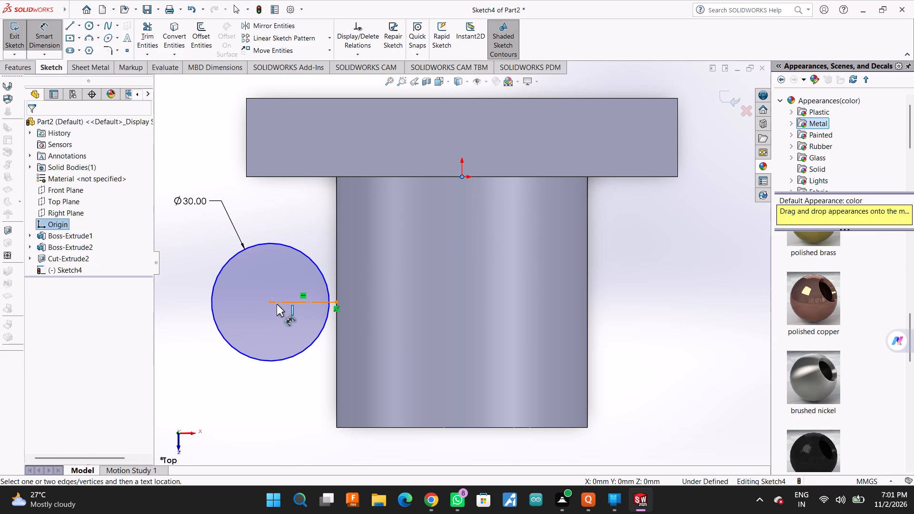
click(272, 305)
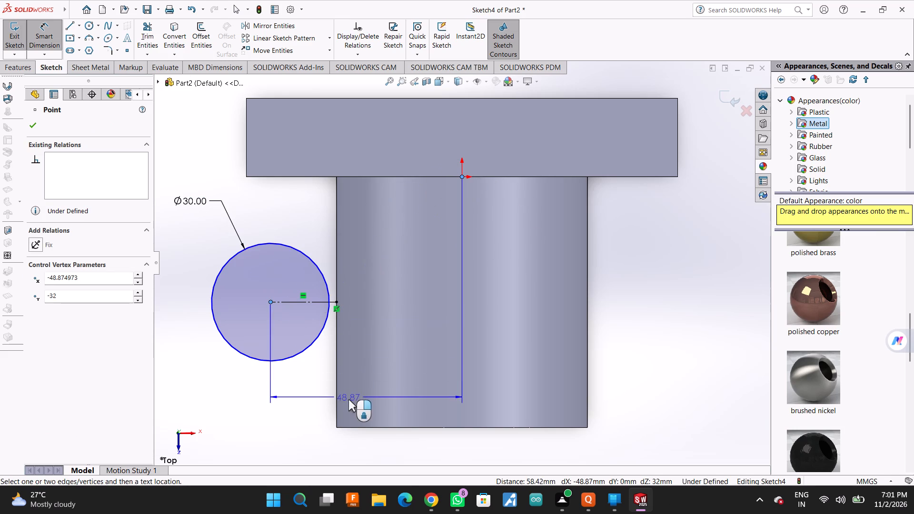
click(358, 396)
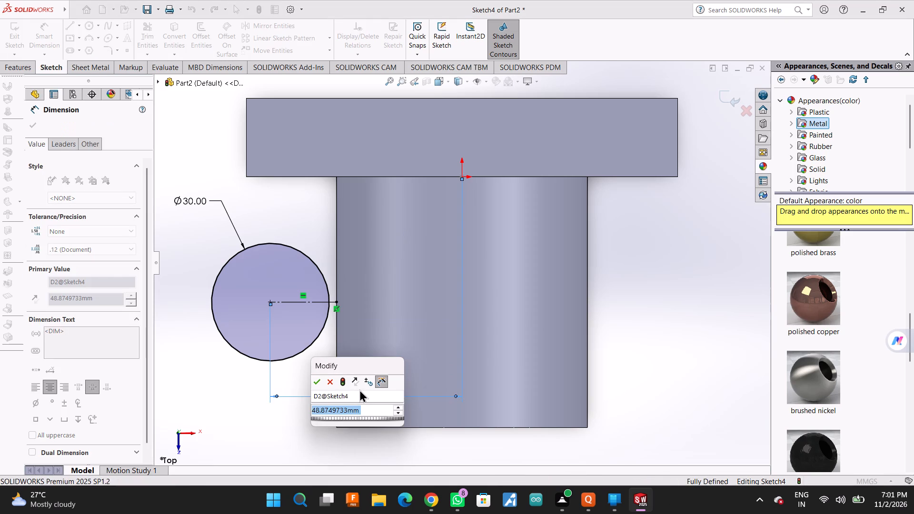
text(40)
key(Return)
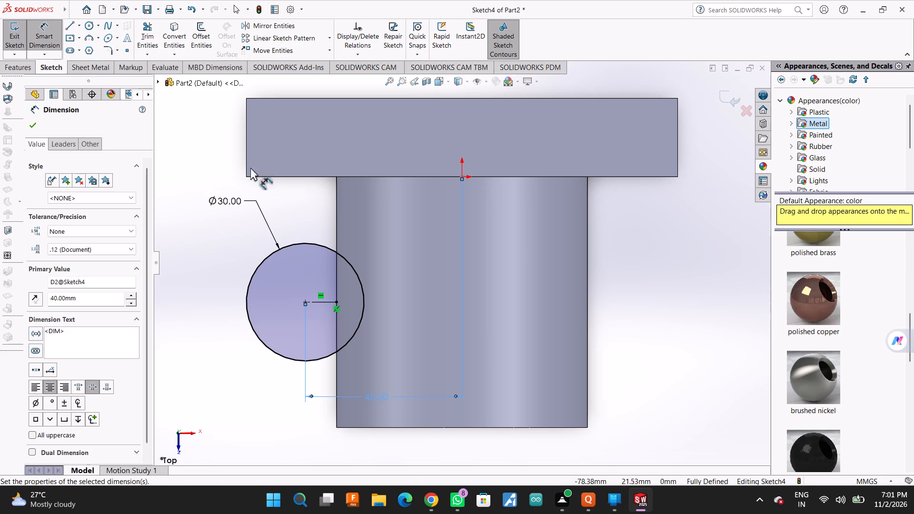
click(33, 127)
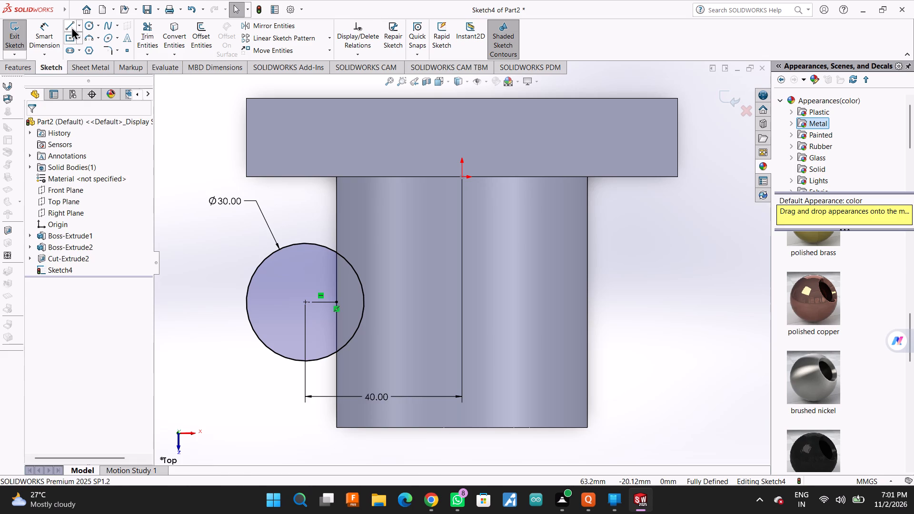
Draw lines from the circle's top point about 22 mm horizontally into the half-cylinder, 30 mm vertically, and back to its bottom point.
click(71, 26)
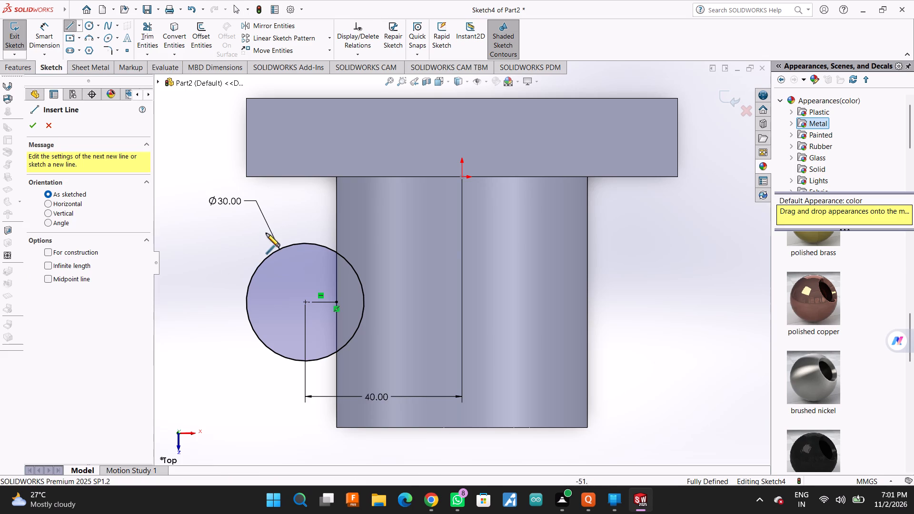
click(304, 243)
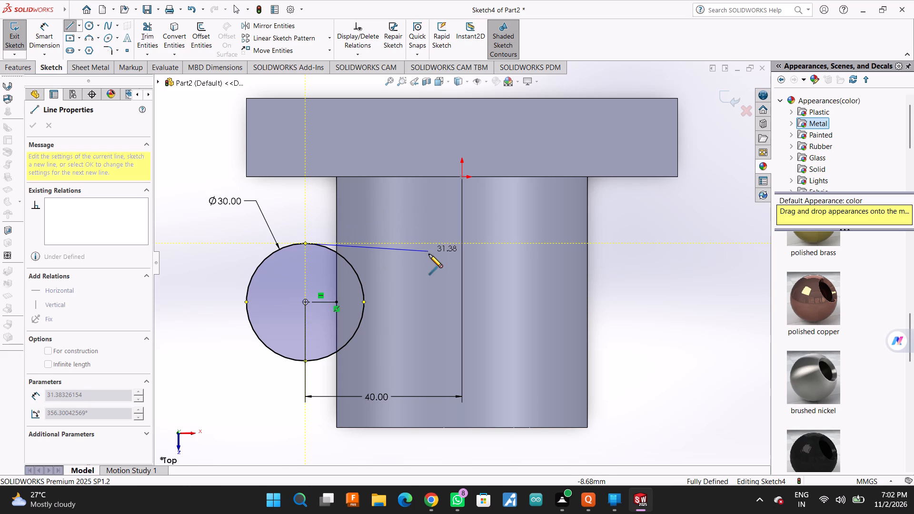
scroll(453, 394, up, 1)
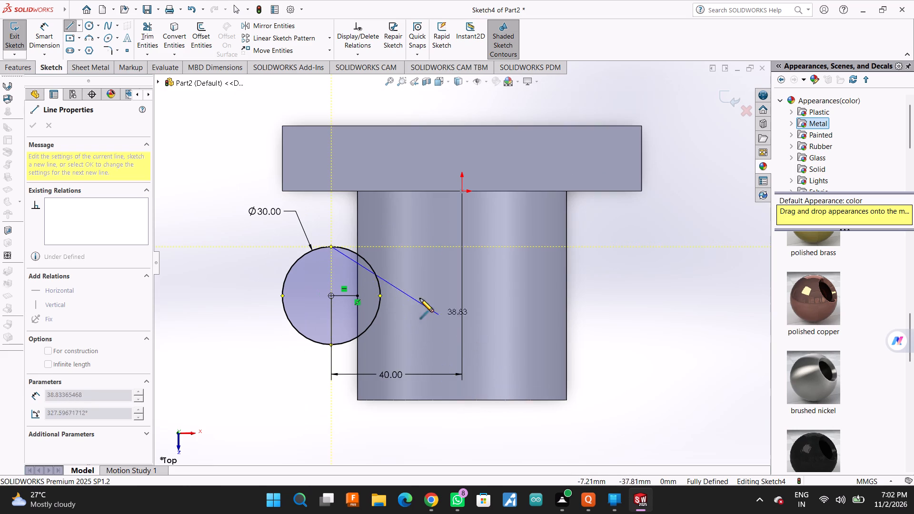
click(401, 247)
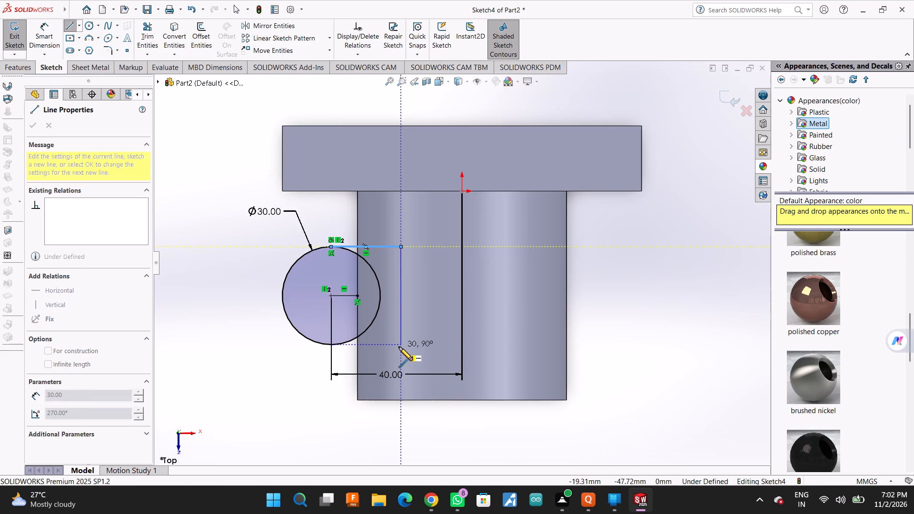
click(399, 345)
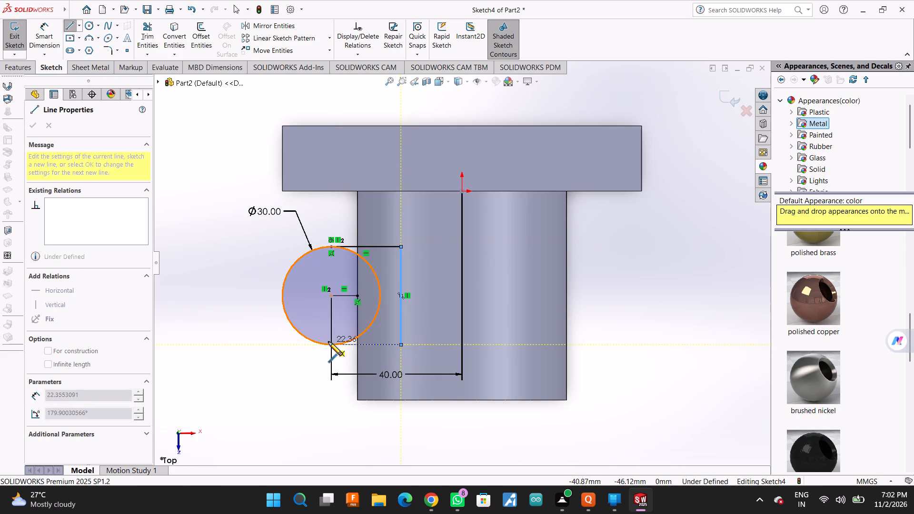
click(329, 346)
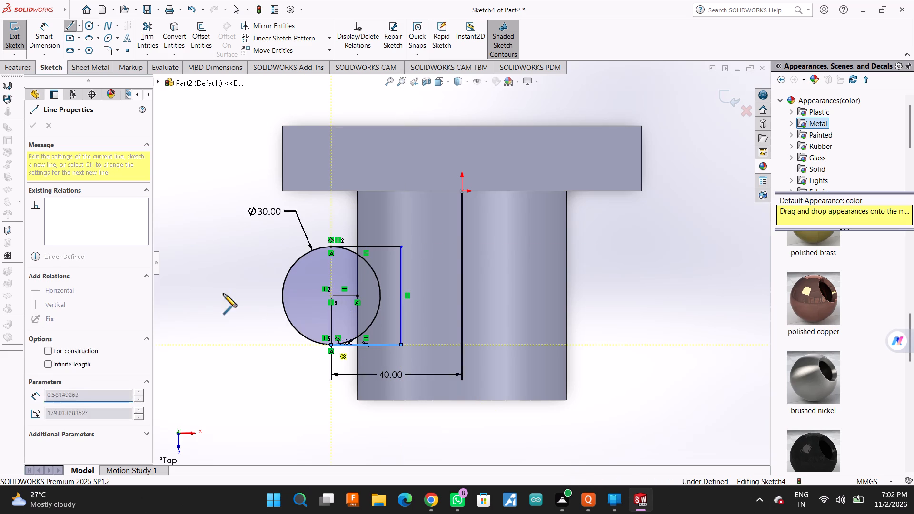
Trim away the circle's inner half between the two horizontal lines, using Power trim, leaving a round-ended tab profile.
click(159, 29)
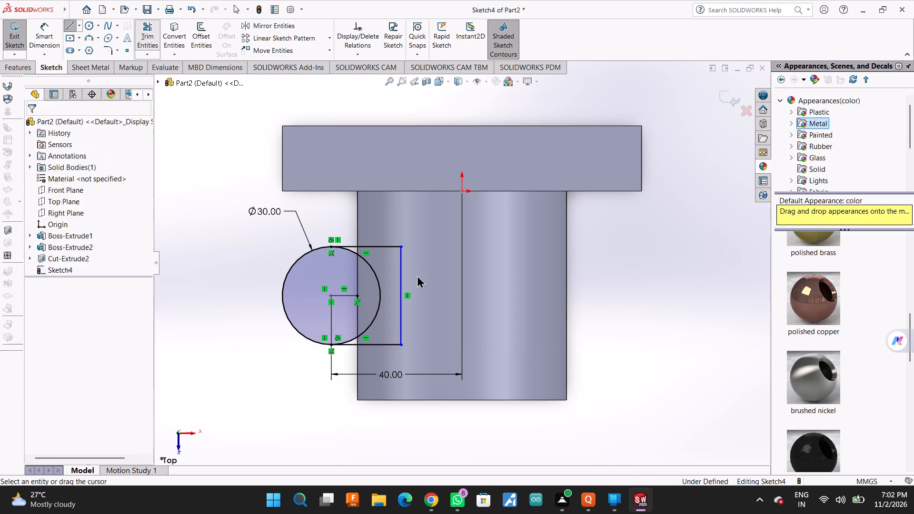
drag(365, 295, 390, 300)
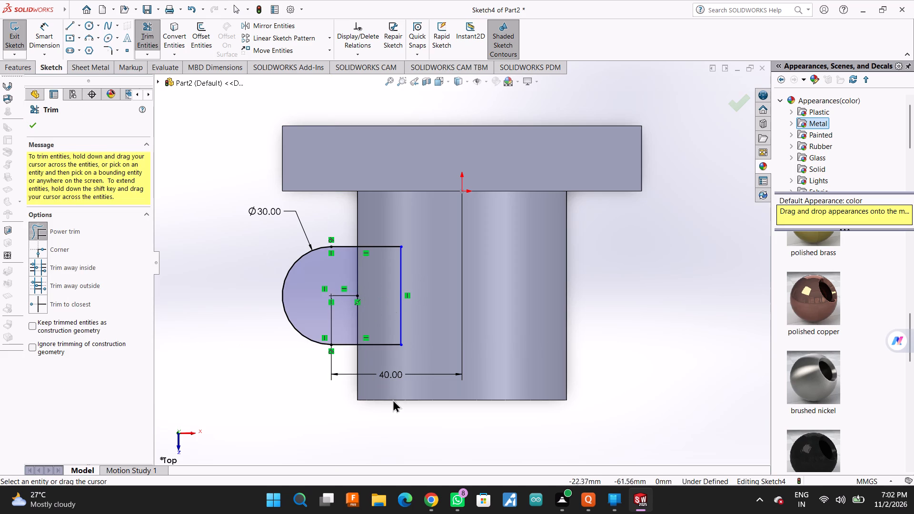
middle_drag(392, 403, 388, 330)
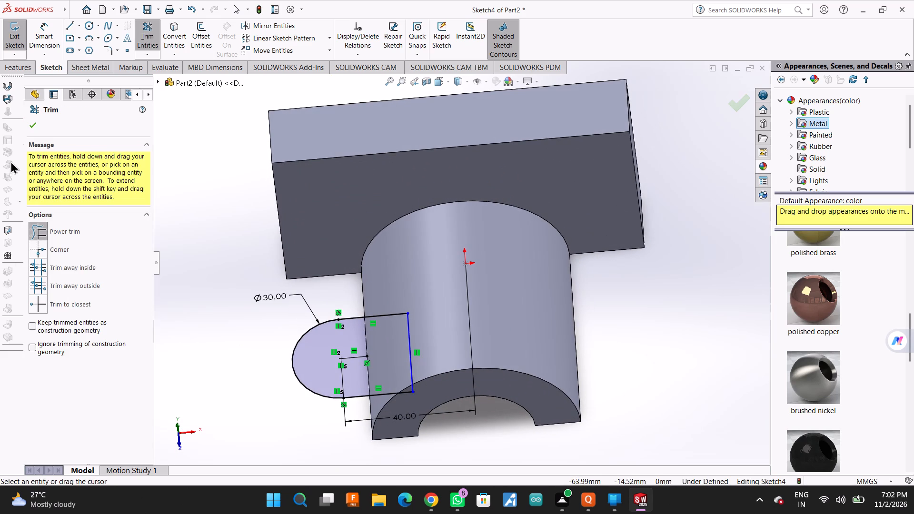
click(30, 116)
scroll(316, 461, up, 2)
middle_drag(332, 447, 338, 442)
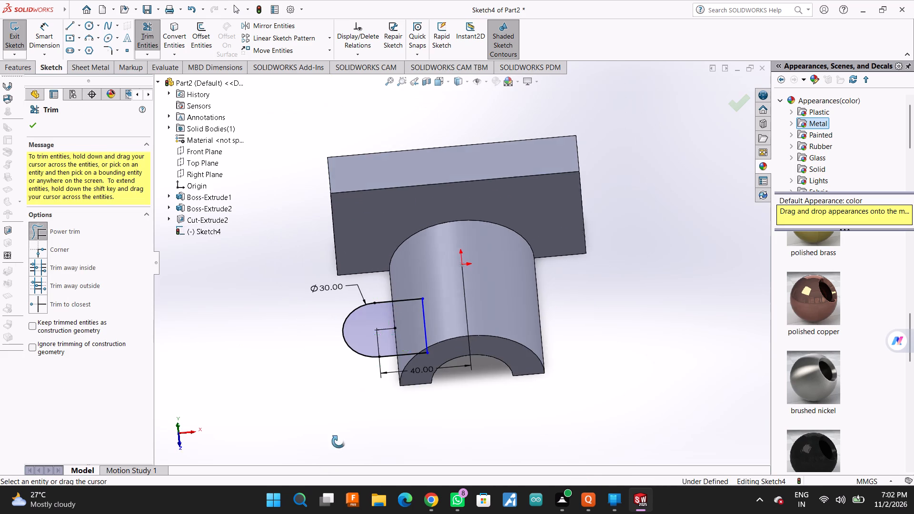
middle_drag(338, 442, 343, 398)
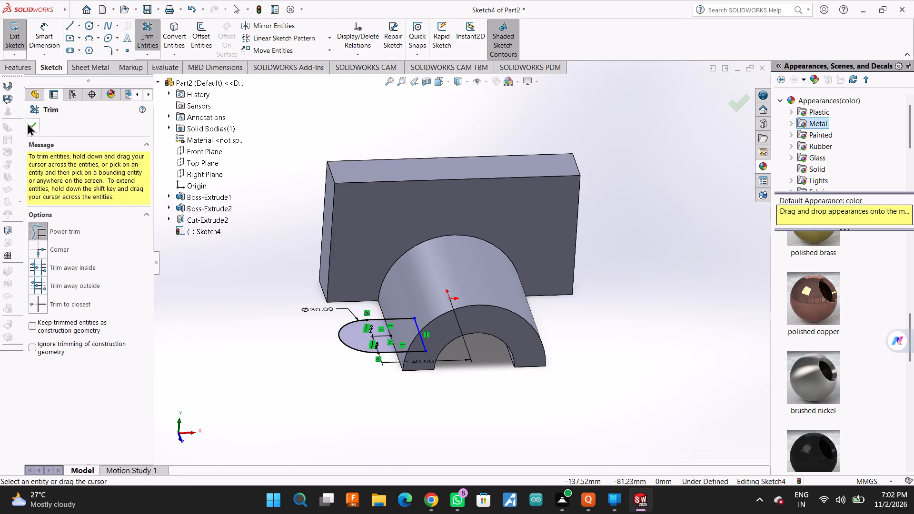
click(27, 123)
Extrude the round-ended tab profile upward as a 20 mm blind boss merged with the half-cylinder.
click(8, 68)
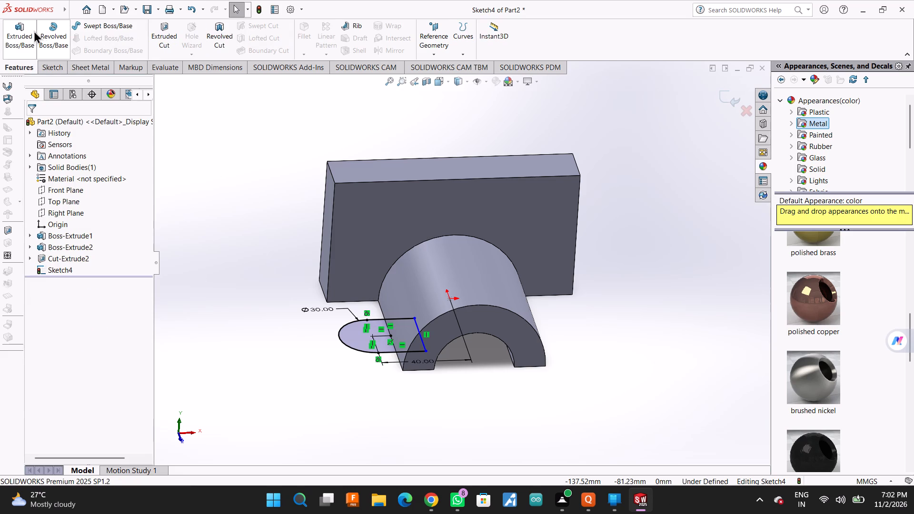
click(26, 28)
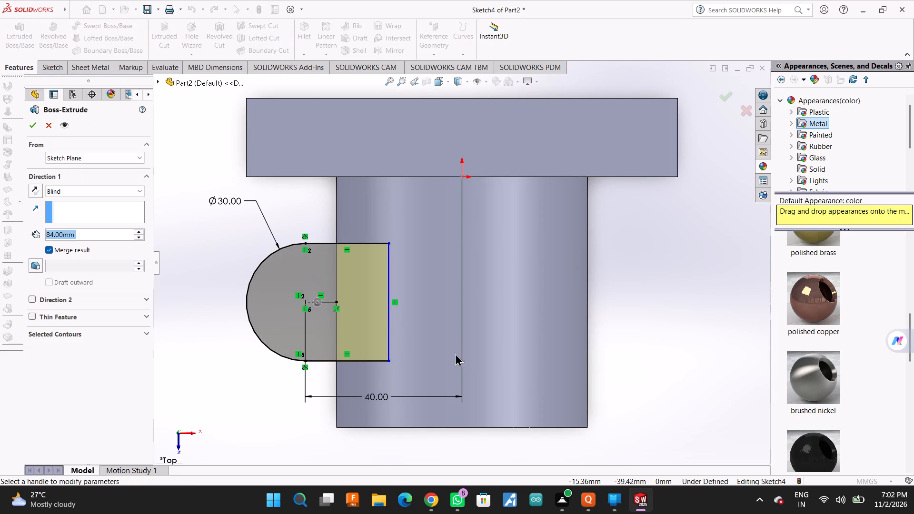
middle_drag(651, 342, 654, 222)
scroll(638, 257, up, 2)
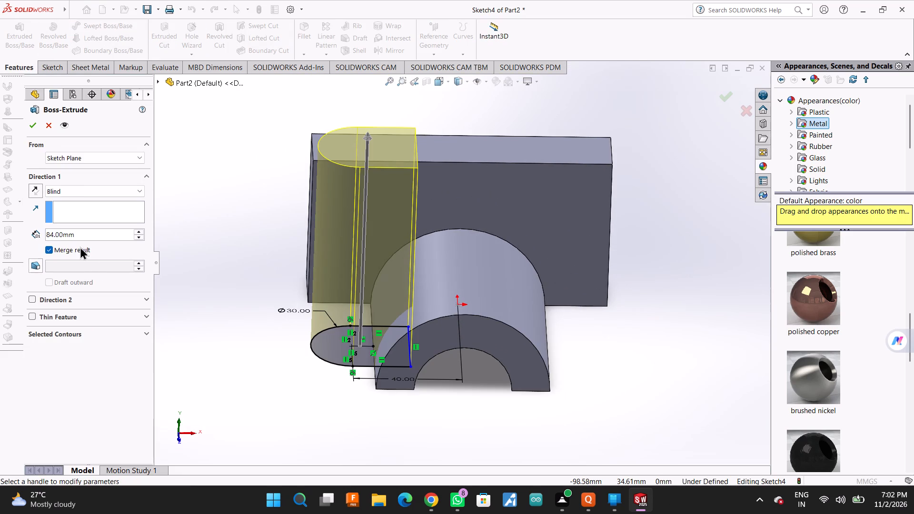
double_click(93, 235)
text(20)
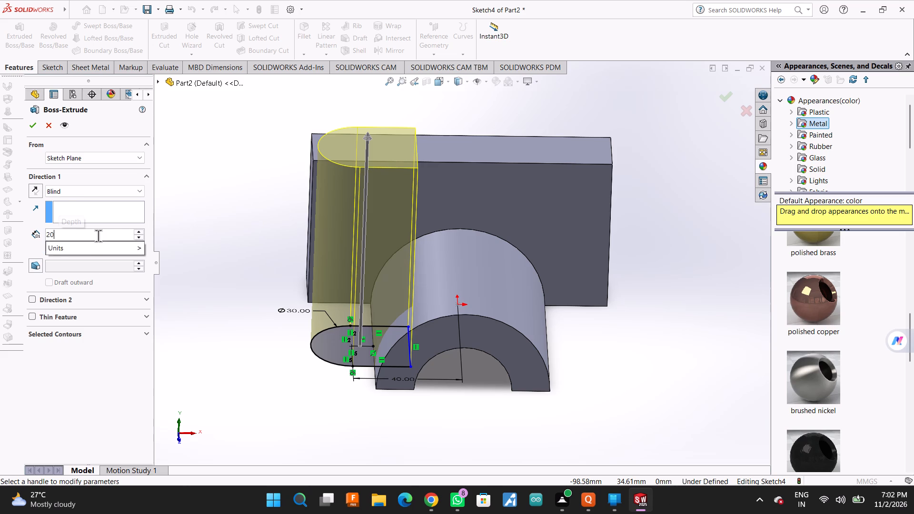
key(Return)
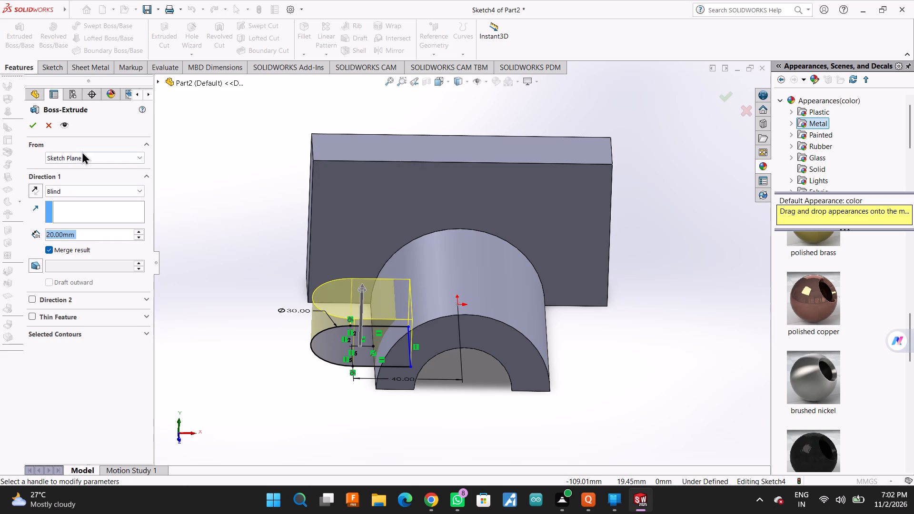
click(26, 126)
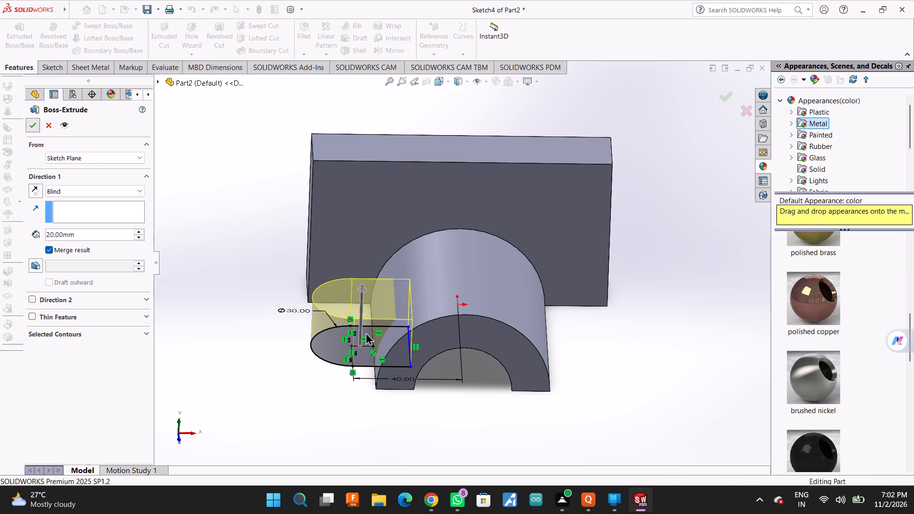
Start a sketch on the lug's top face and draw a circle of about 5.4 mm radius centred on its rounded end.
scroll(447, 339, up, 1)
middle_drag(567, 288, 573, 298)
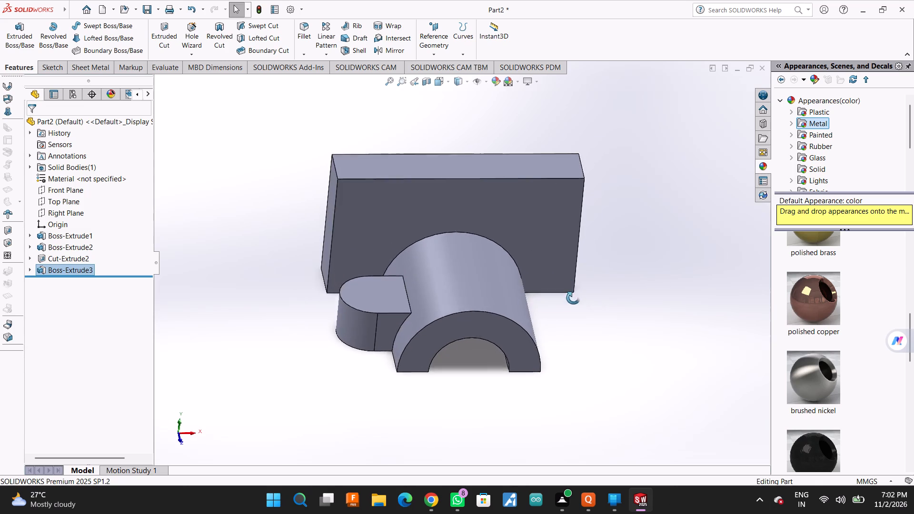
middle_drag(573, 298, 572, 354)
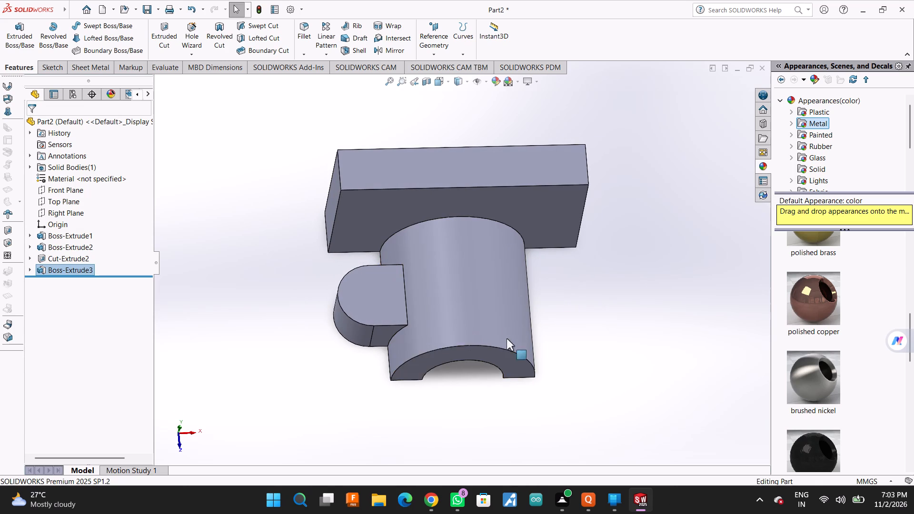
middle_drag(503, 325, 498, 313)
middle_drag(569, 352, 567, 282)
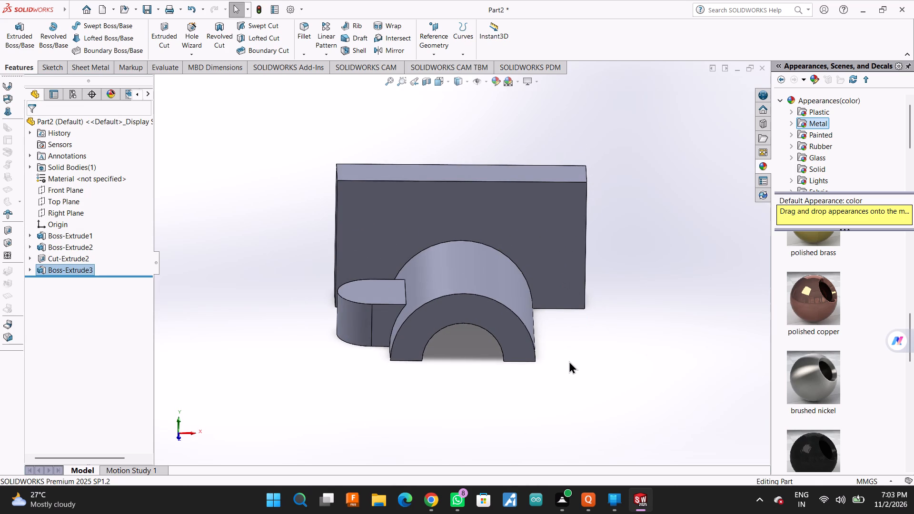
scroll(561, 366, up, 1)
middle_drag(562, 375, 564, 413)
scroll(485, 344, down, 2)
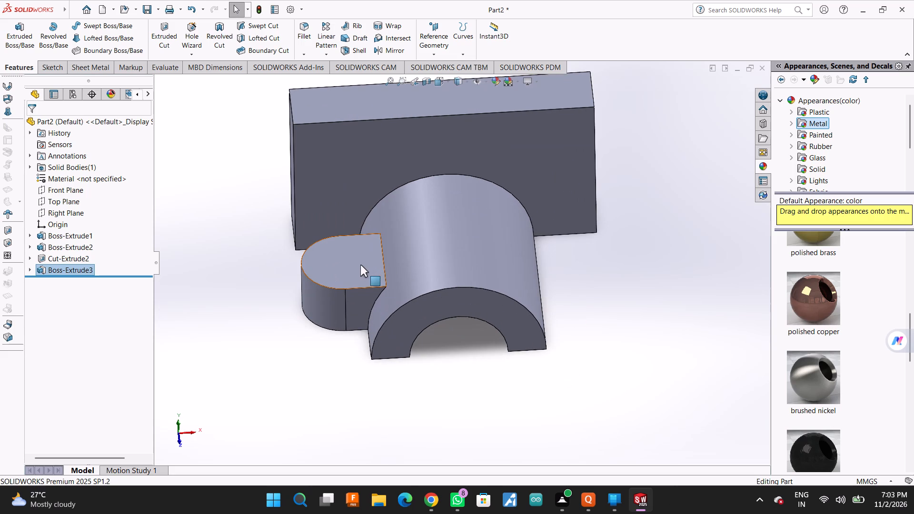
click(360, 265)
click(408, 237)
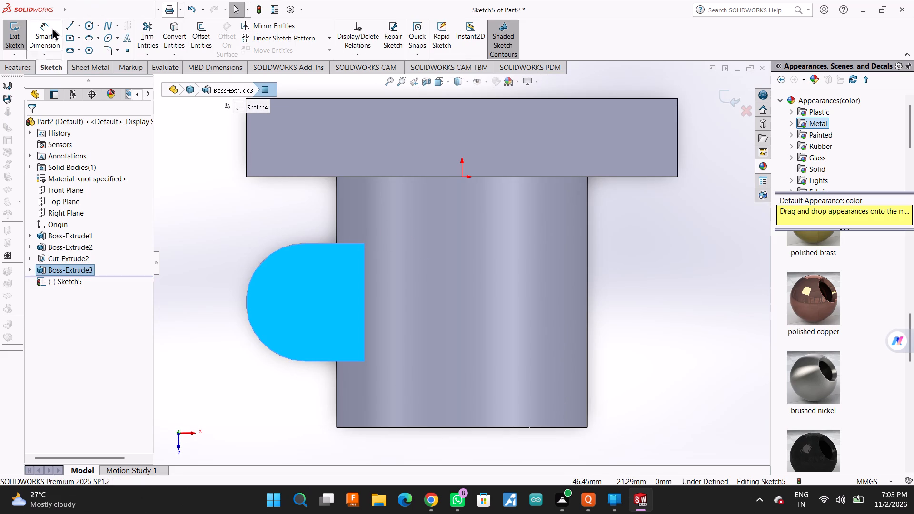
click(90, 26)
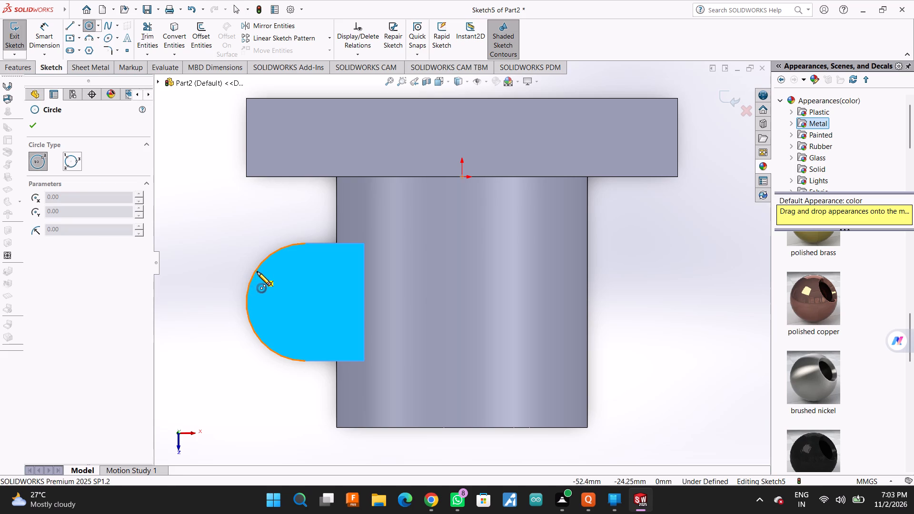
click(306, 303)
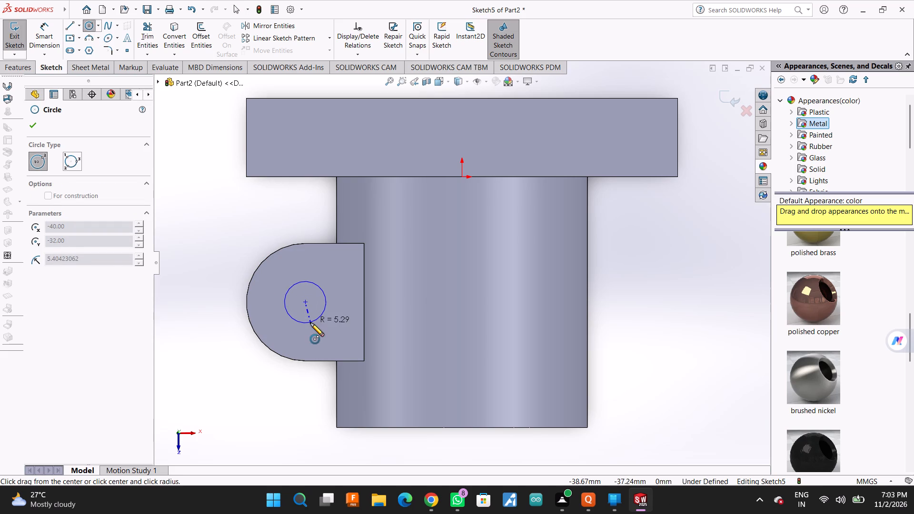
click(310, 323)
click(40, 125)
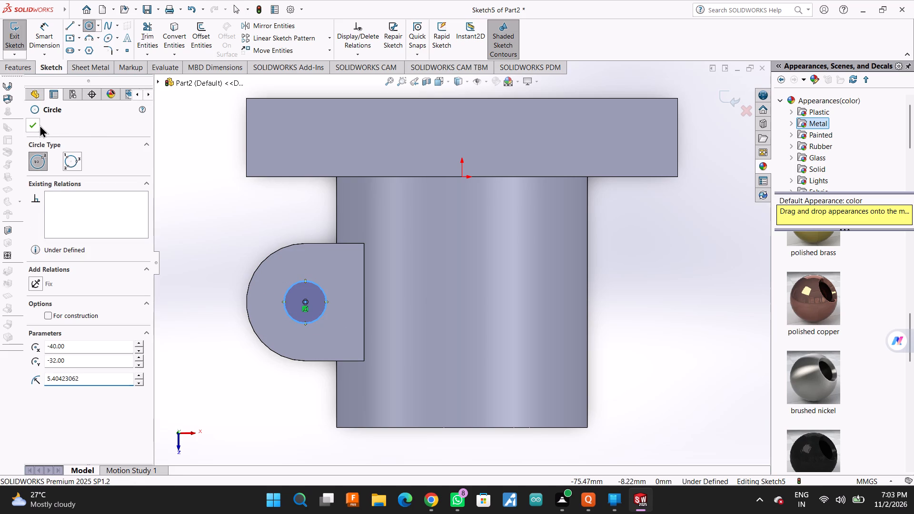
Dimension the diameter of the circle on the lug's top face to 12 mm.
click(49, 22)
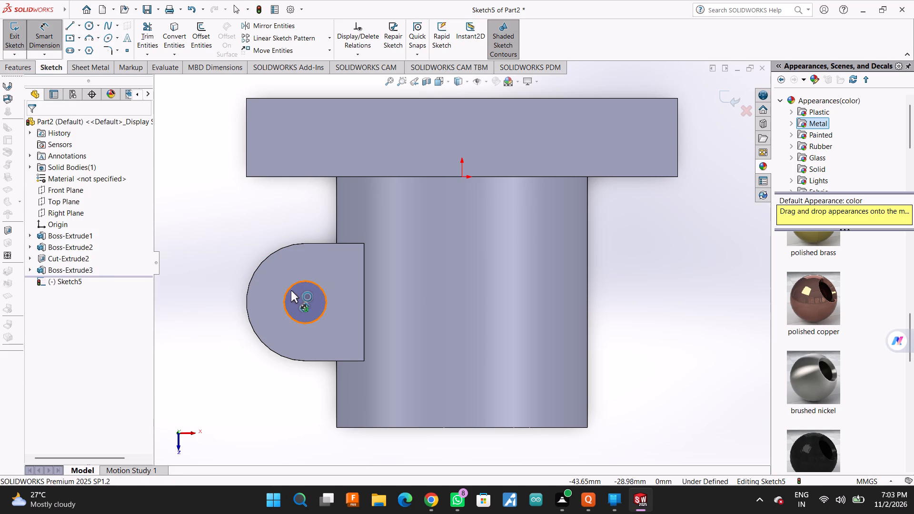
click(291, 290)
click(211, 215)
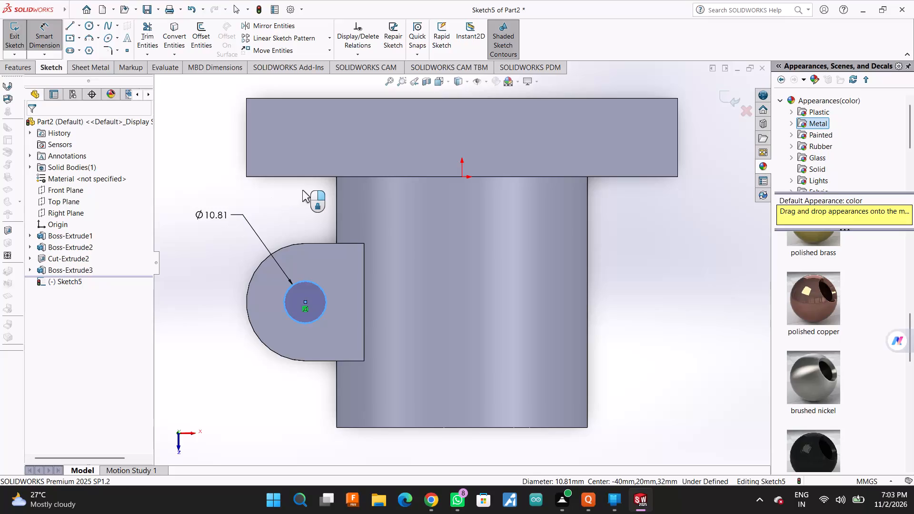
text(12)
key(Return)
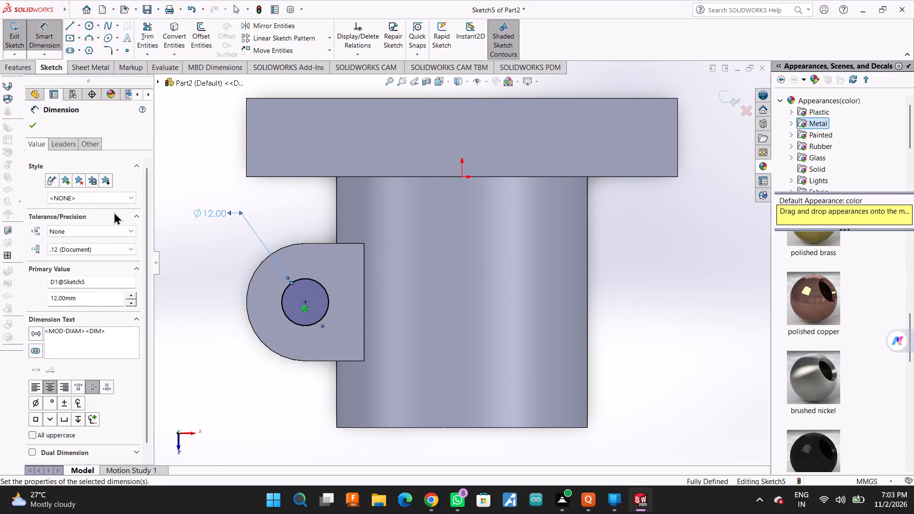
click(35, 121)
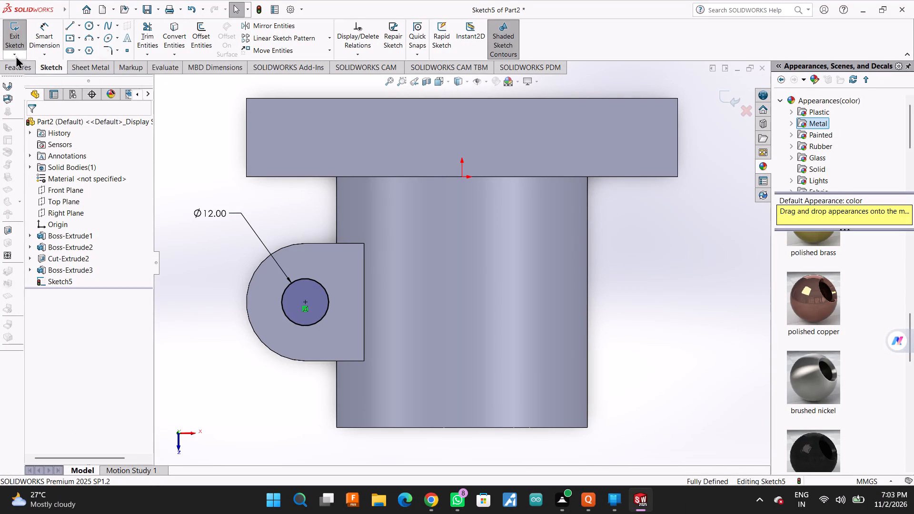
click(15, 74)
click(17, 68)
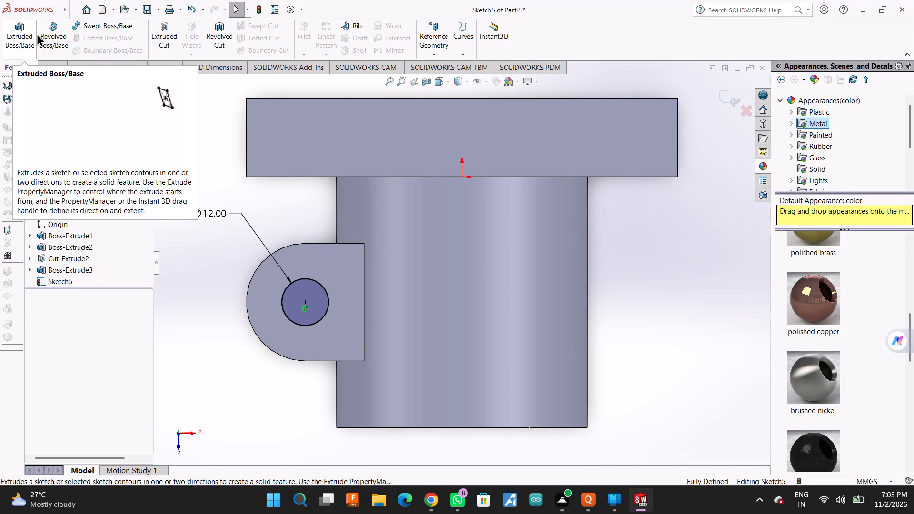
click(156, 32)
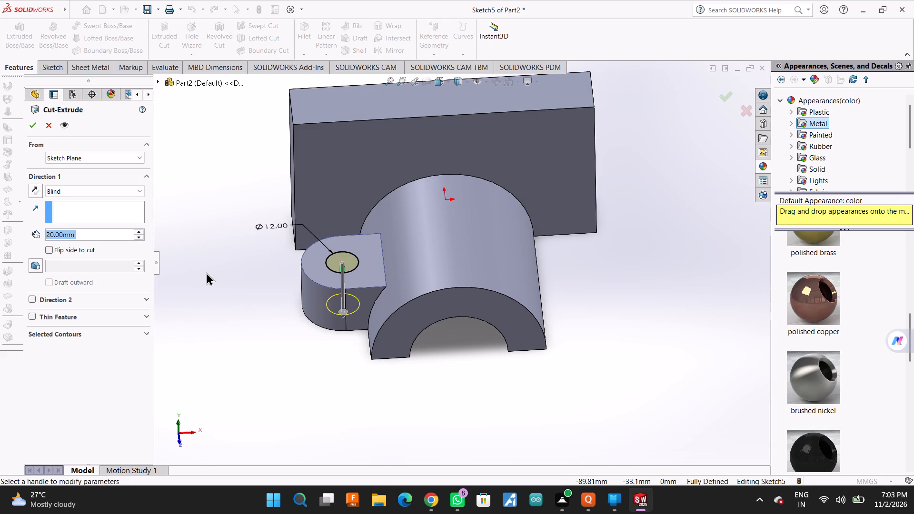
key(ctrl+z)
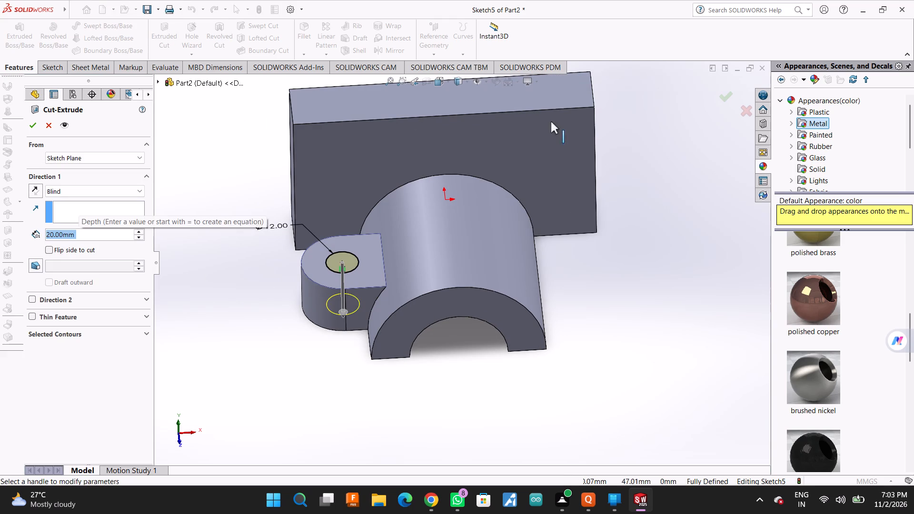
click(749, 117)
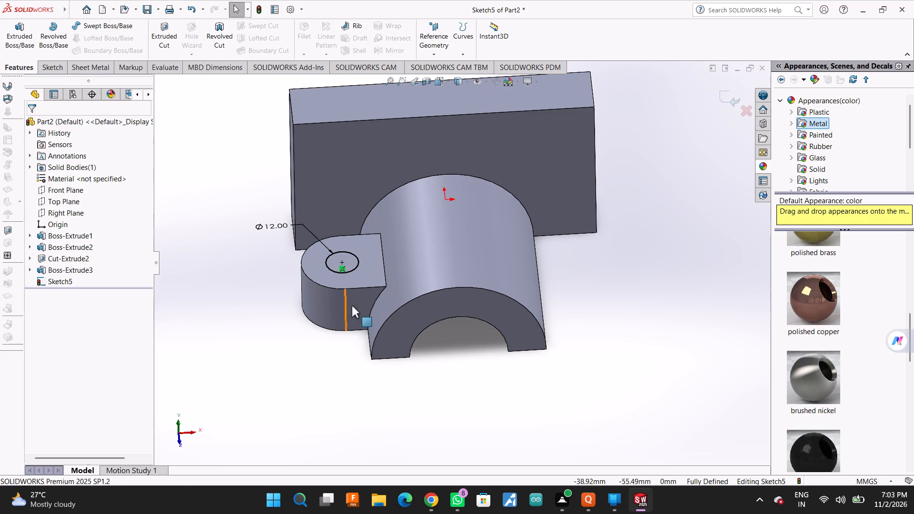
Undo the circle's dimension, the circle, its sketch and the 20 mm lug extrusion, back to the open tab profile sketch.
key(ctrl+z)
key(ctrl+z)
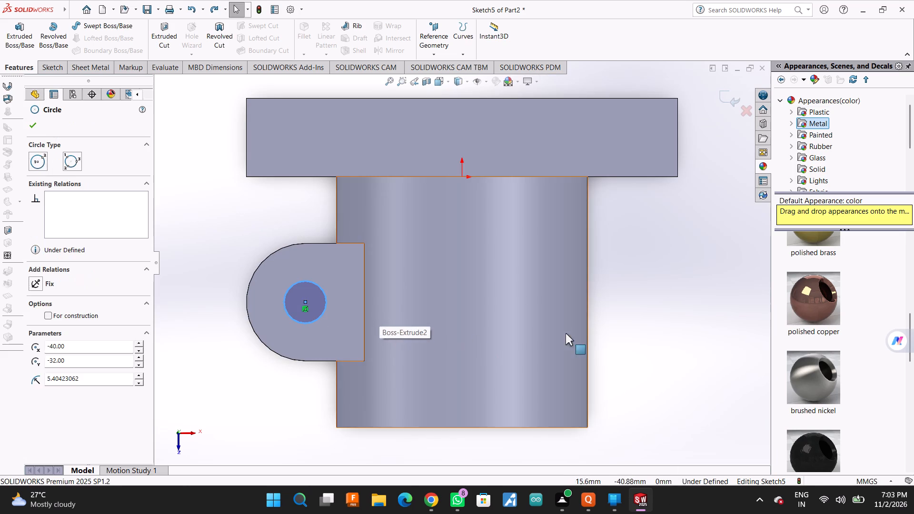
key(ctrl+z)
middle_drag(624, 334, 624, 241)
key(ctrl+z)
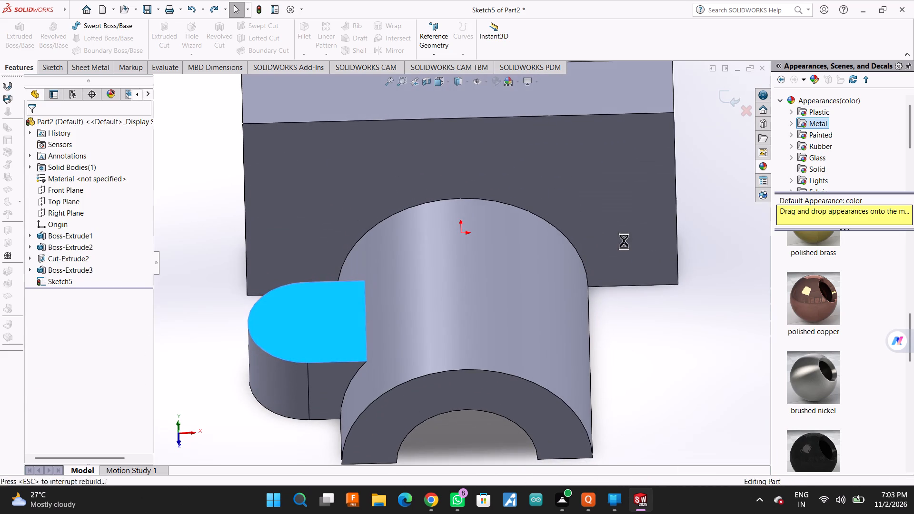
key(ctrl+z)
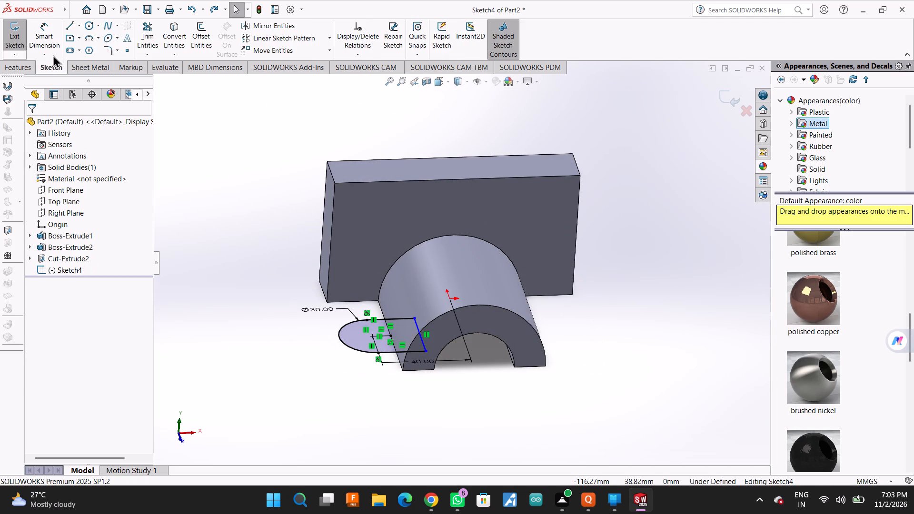
Extrude the round-ended tab profile upward as a 22 mm blind boss merged with the half-cylinder.
click(29, 69)
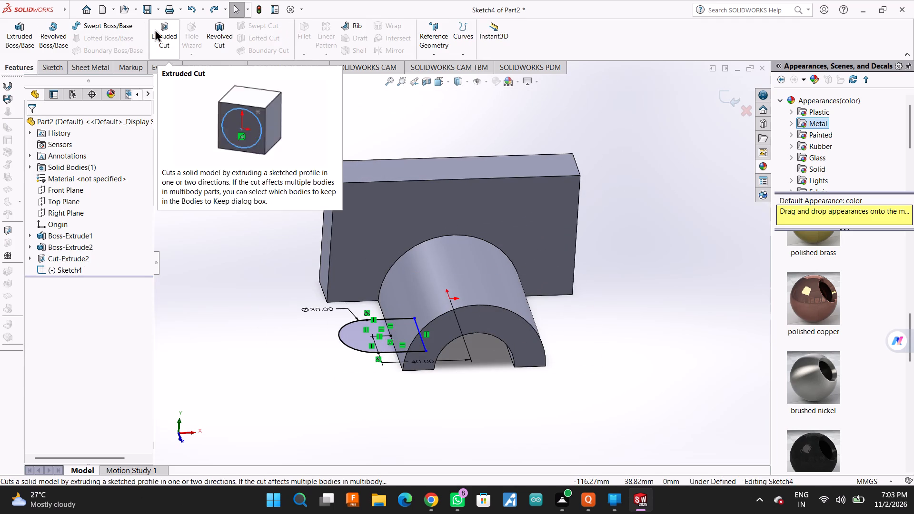
click(8, 36)
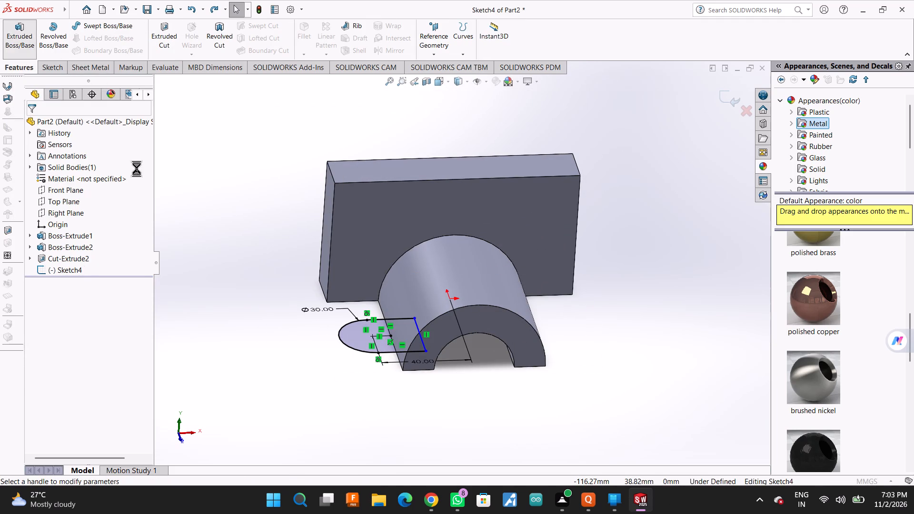
text(22)
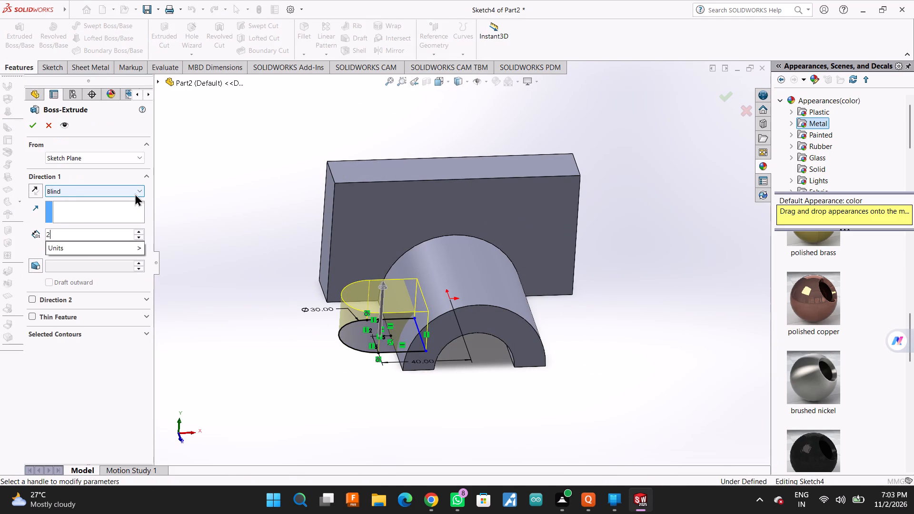
key(Return)
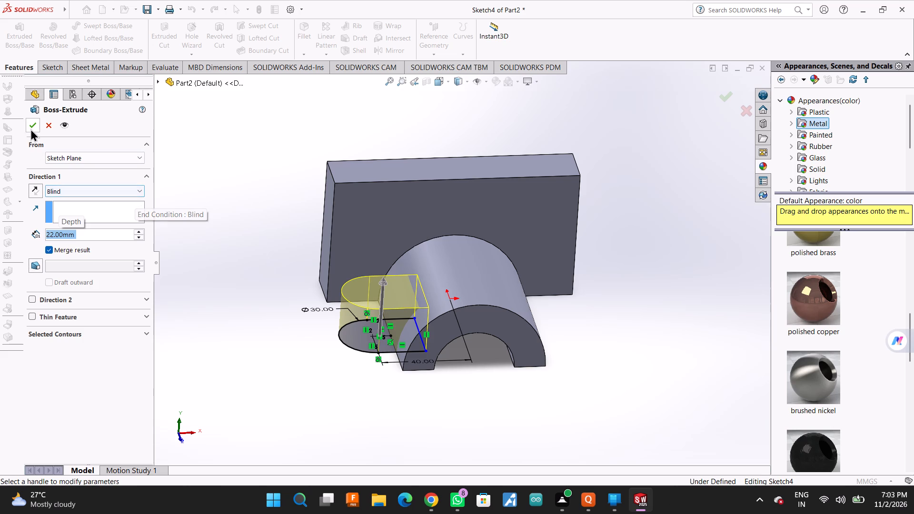
click(30, 127)
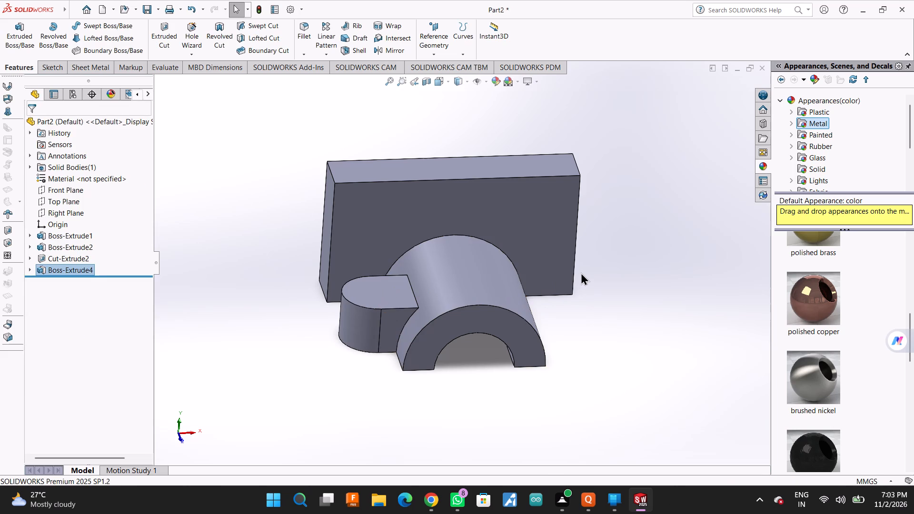
Start a sketch on the lug's top face and draw a circle of about 5.2 mm radius centred on its rounded end.
scroll(582, 272, up, 1)
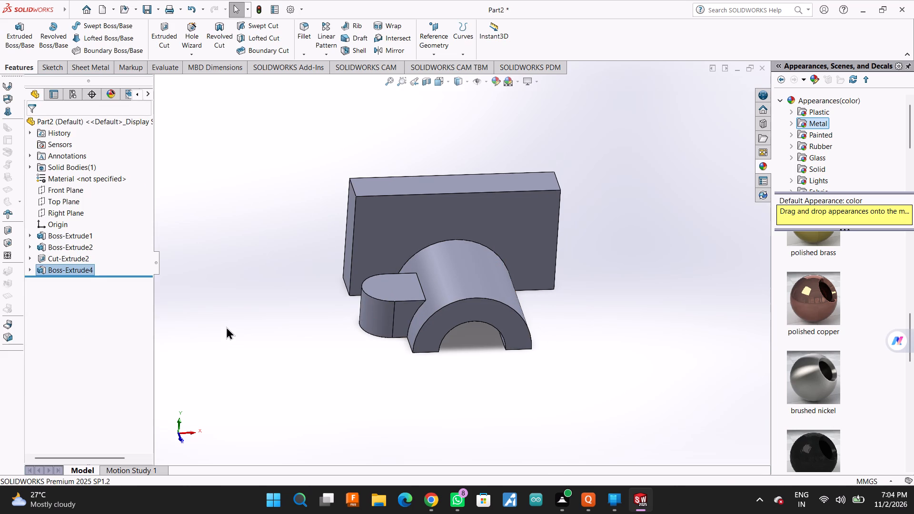
click(407, 283)
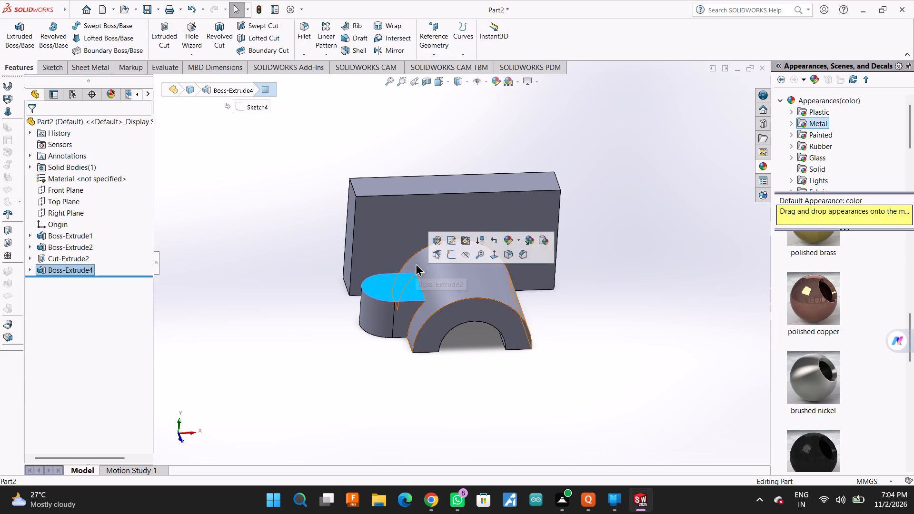
click(451, 255)
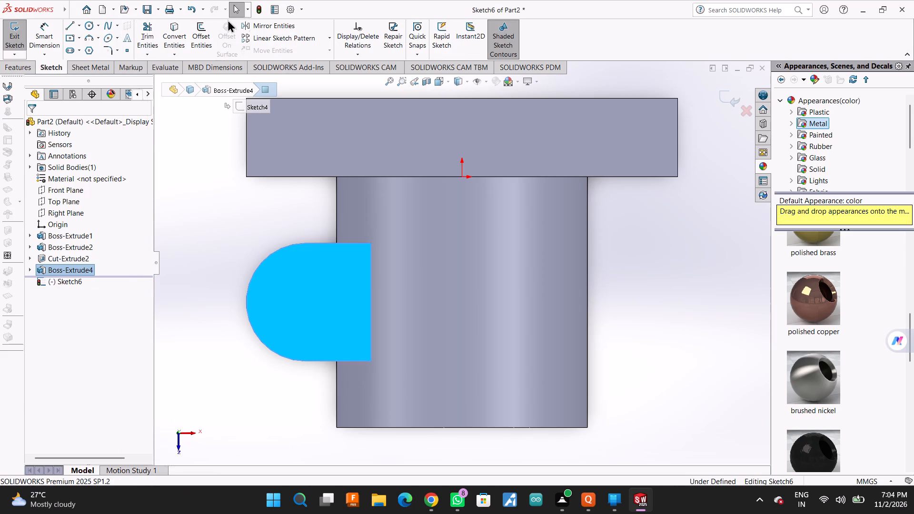
click(86, 26)
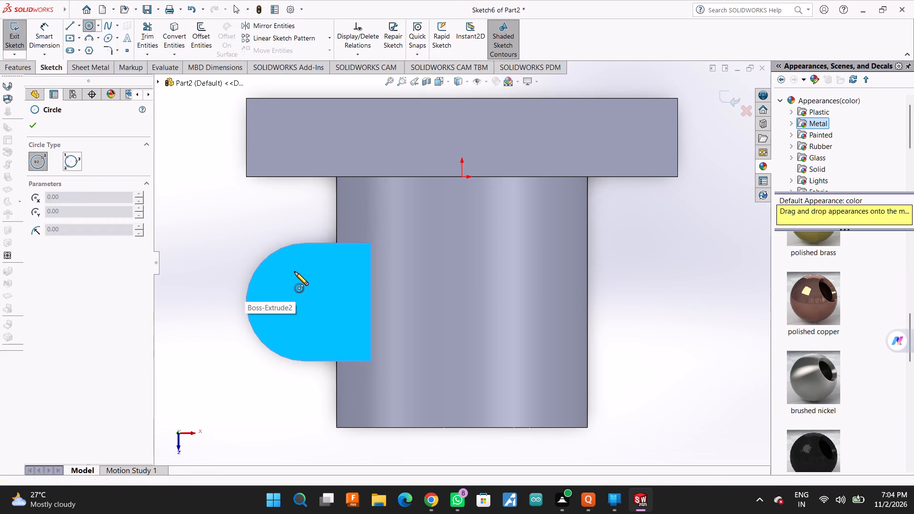
click(305, 301)
click(313, 321)
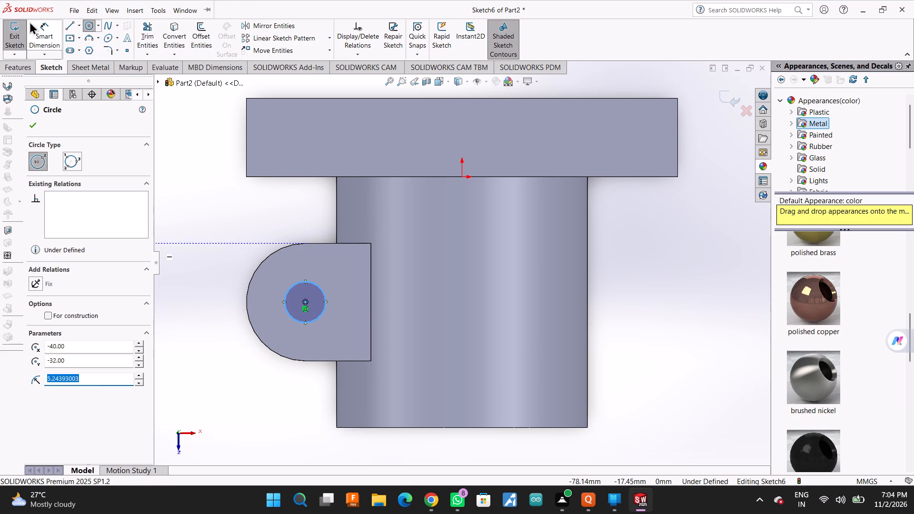
Dimension the diameter of the circle on the lug's top face to 12 mm.
click(42, 28)
drag(293, 285, 288, 280)
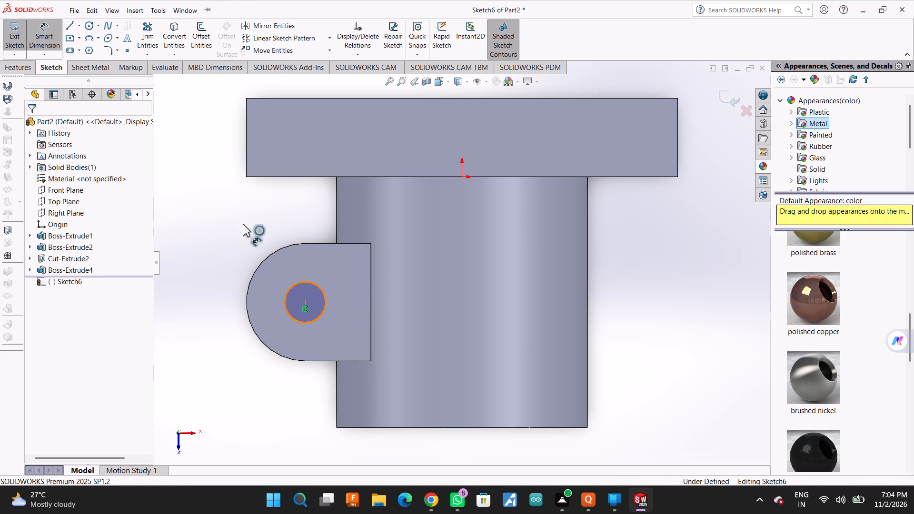
click(216, 188)
text(12)
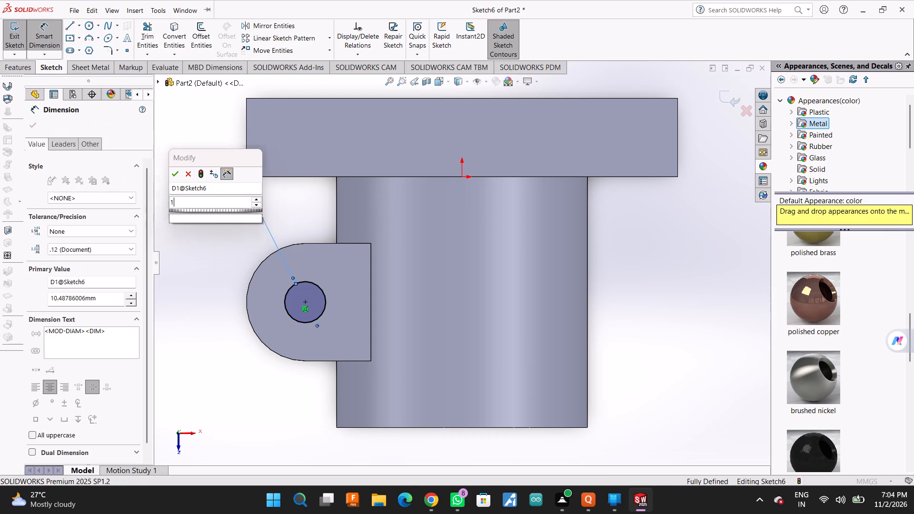
key(Return)
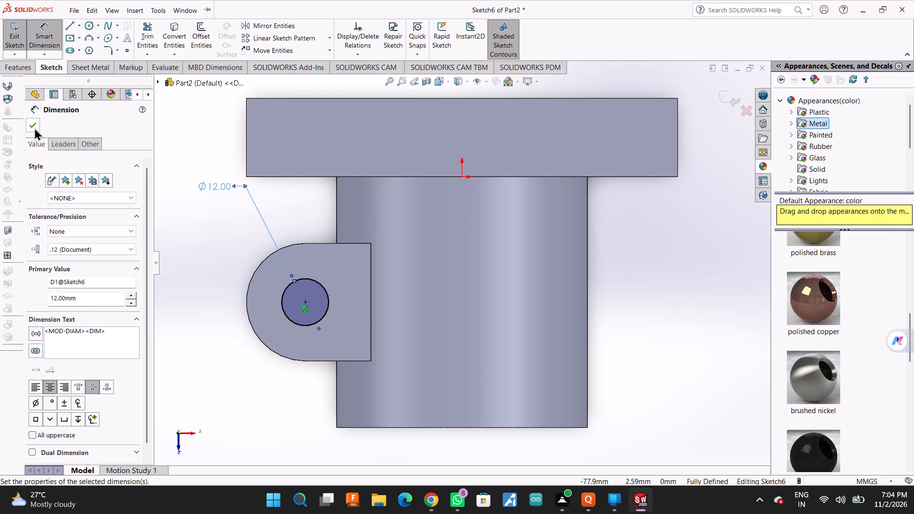
click(34, 128)
Cut the circle through the lug with a 22 mm blind Extruded Cut.
click(22, 73)
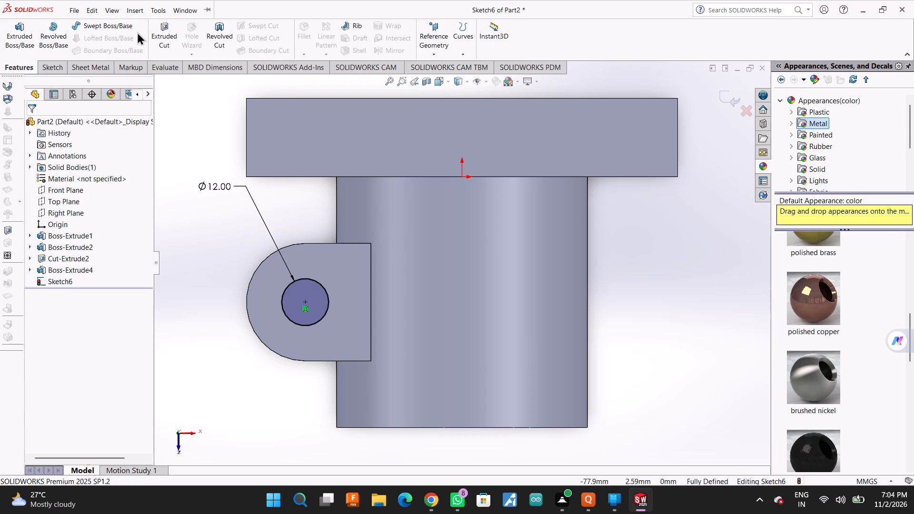
click(159, 36)
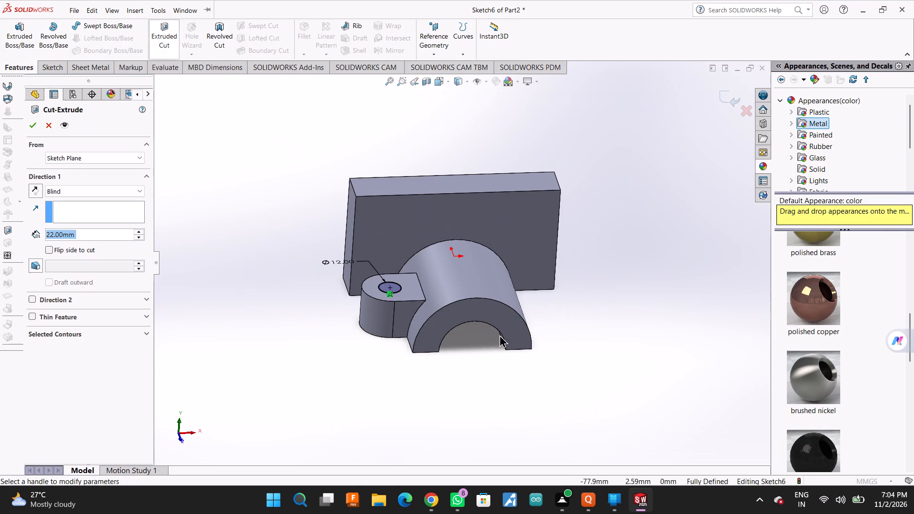
click(31, 131)
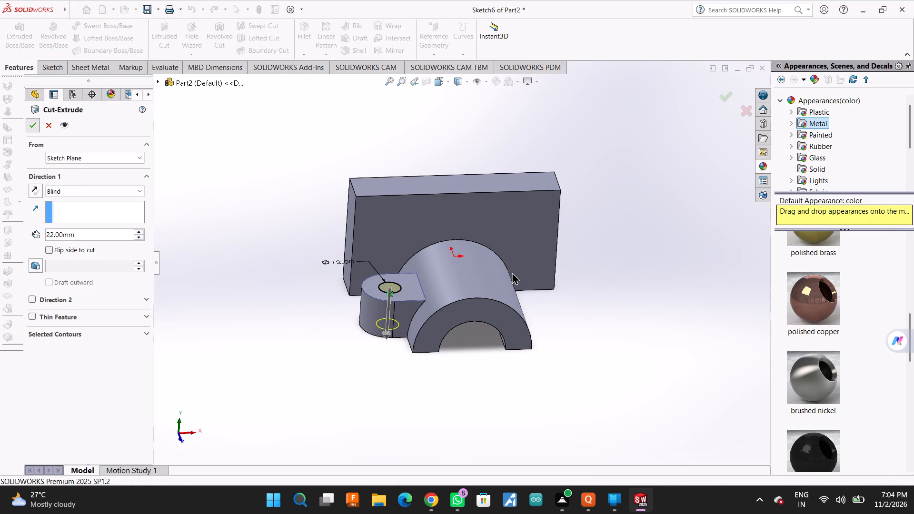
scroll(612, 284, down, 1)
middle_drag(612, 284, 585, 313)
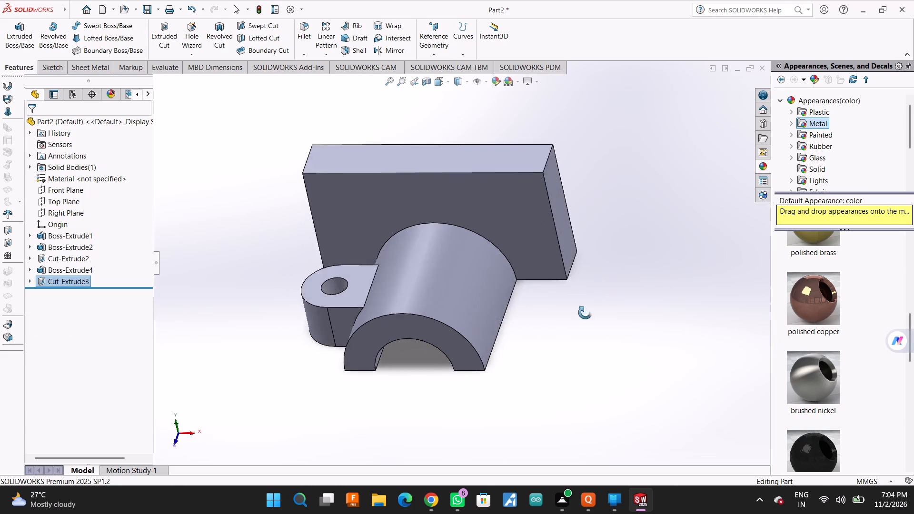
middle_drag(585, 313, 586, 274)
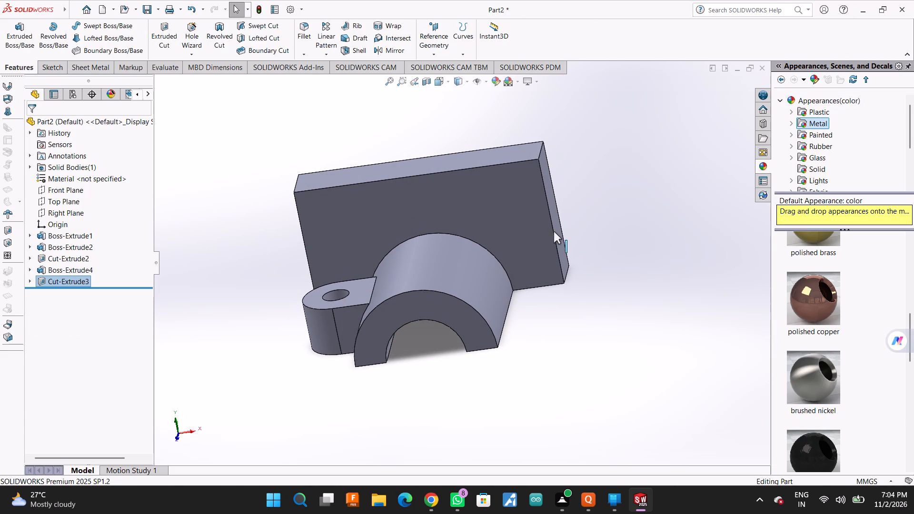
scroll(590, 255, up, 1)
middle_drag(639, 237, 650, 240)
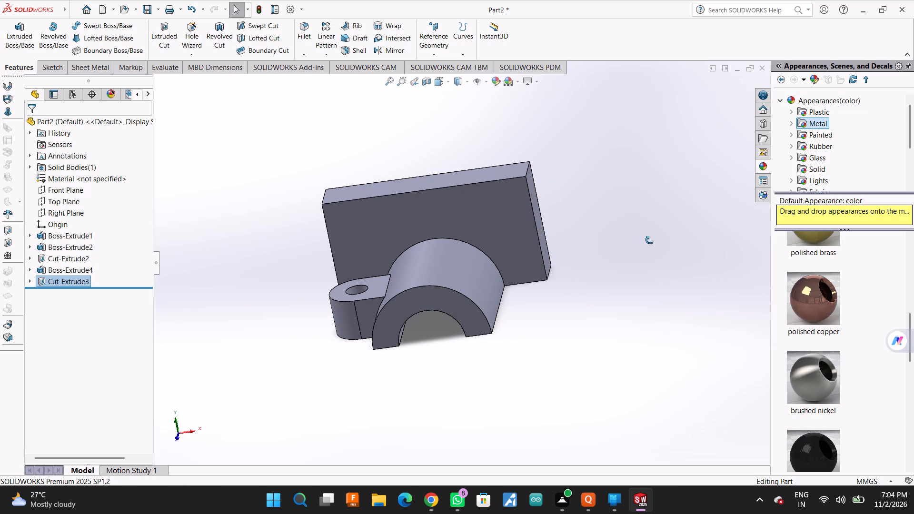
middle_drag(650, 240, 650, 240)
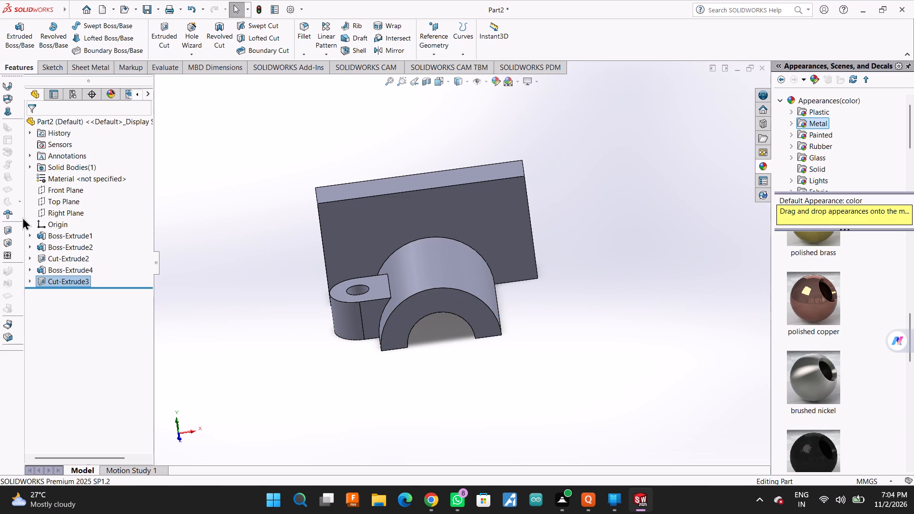
Start a sketch on the Top Plane and draw a horizontal centerline about 43 mm long from the boss axis away from the lug.
click(50, 202)
click(109, 191)
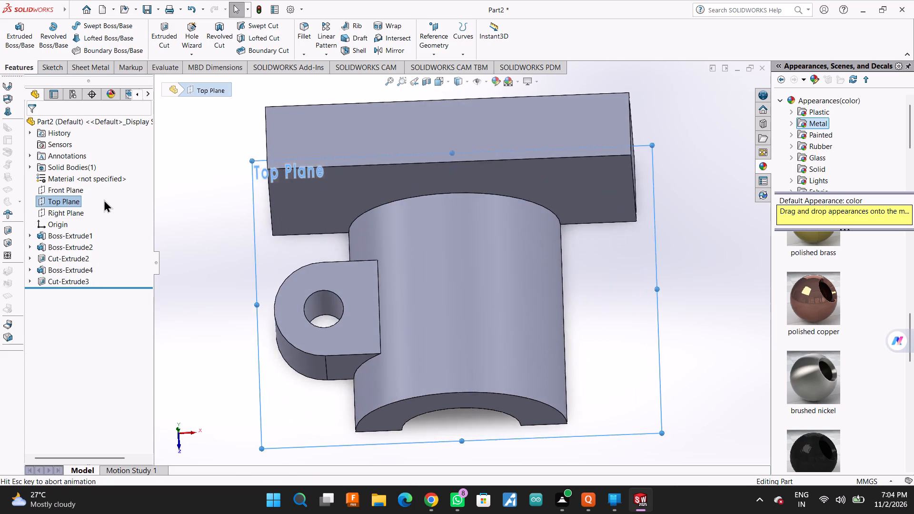
click(68, 197)
click(73, 183)
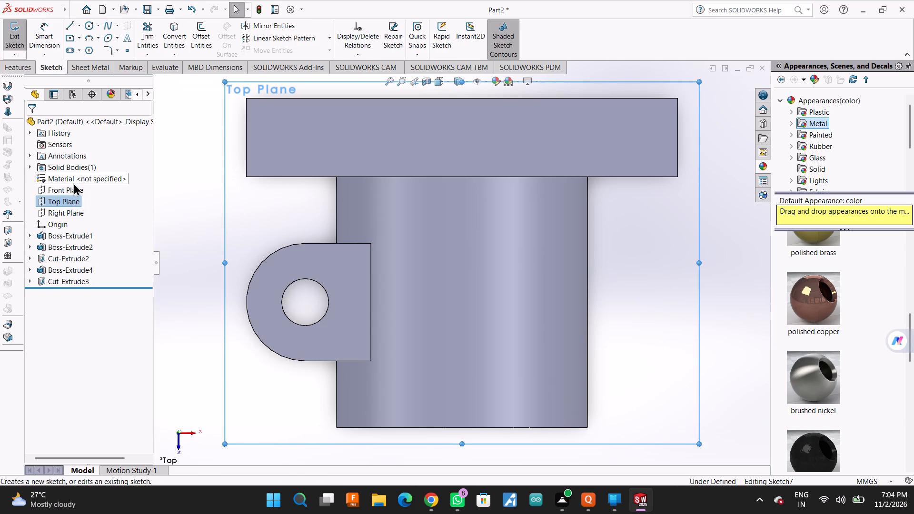
click(79, 24)
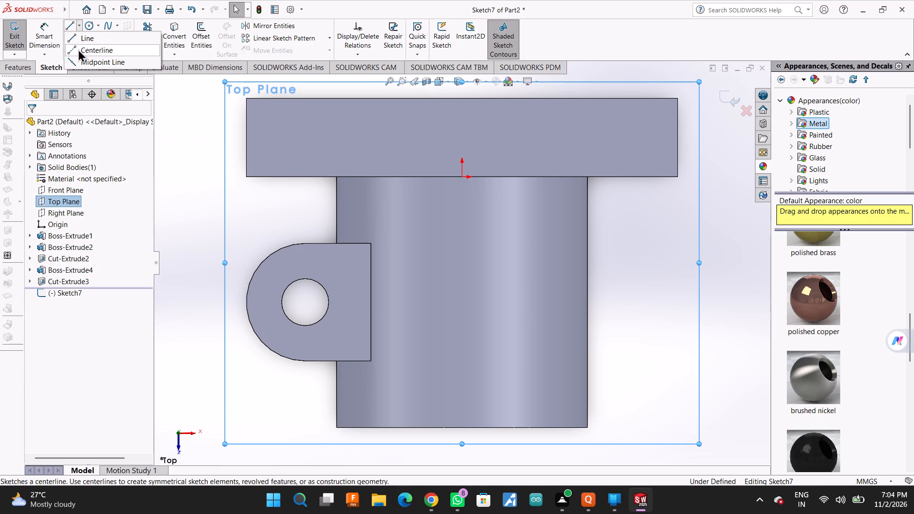
click(78, 49)
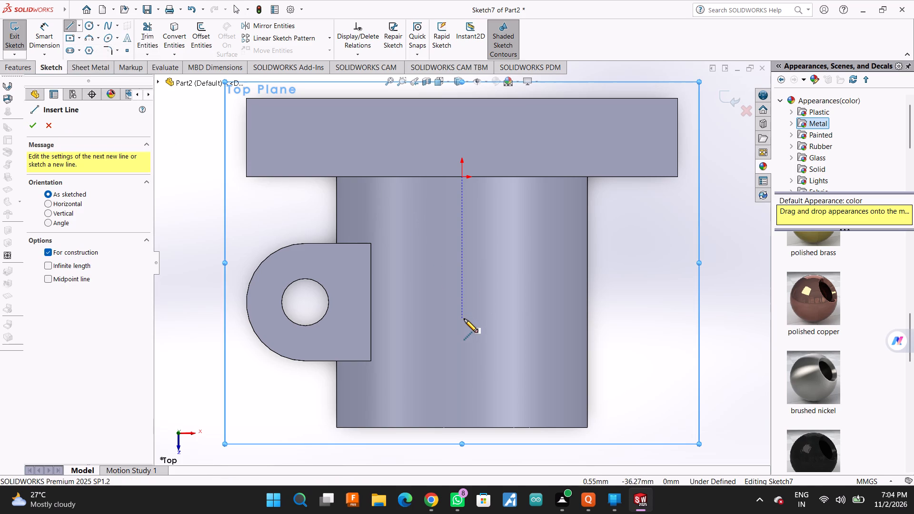
click(463, 319)
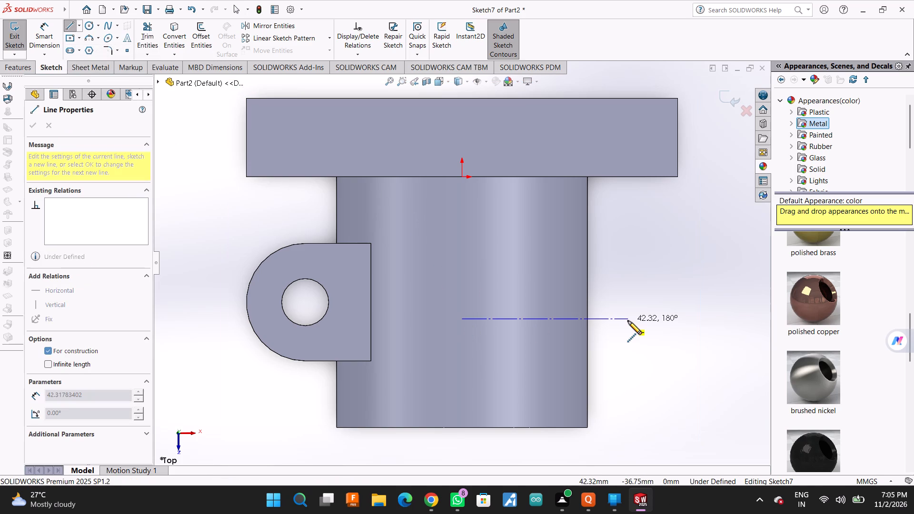
click(630, 320)
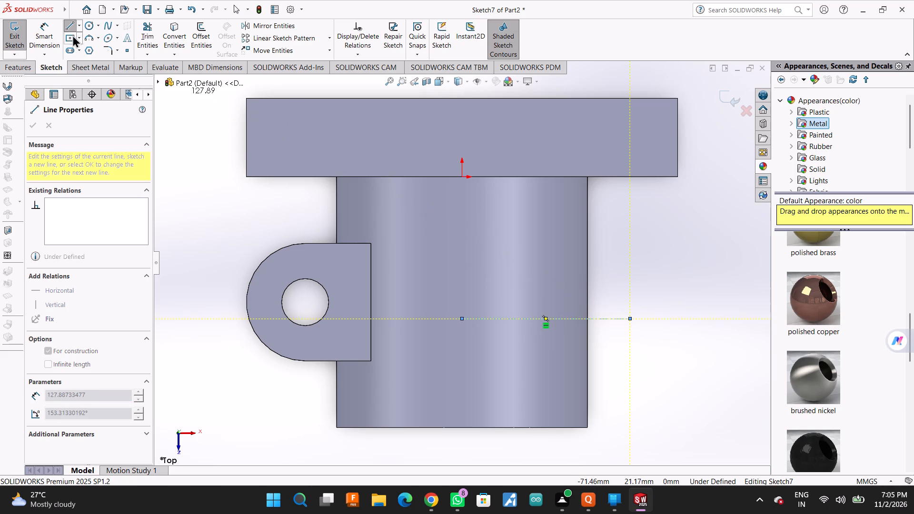
Dimension the horizontal centerline's length to 40 mm.
click(43, 30)
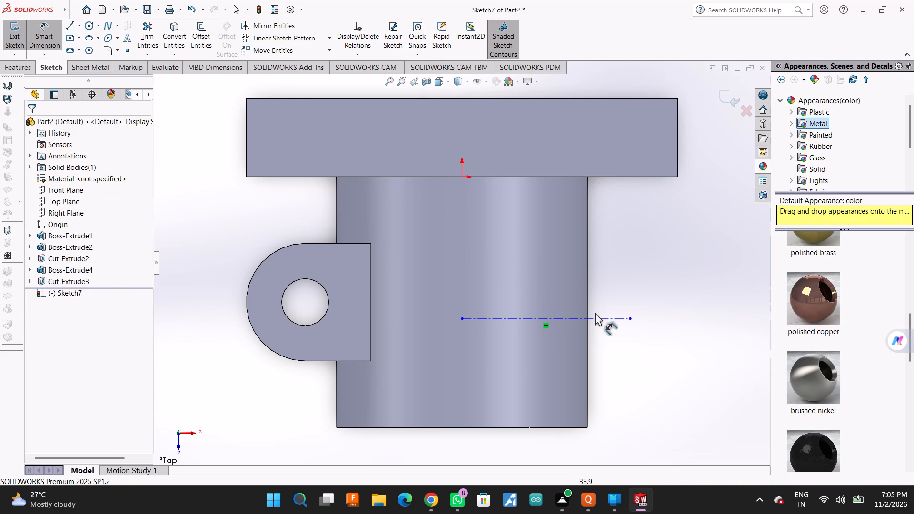
click(600, 317)
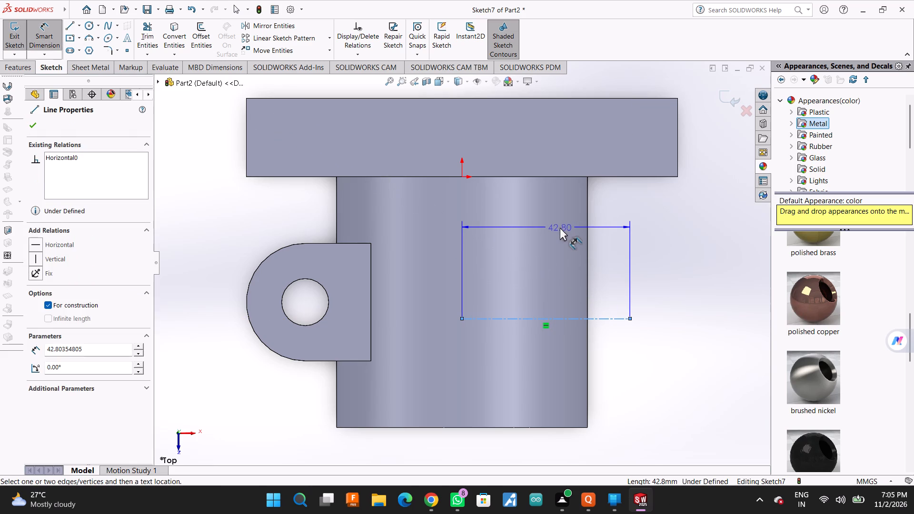
click(560, 227)
text(40)
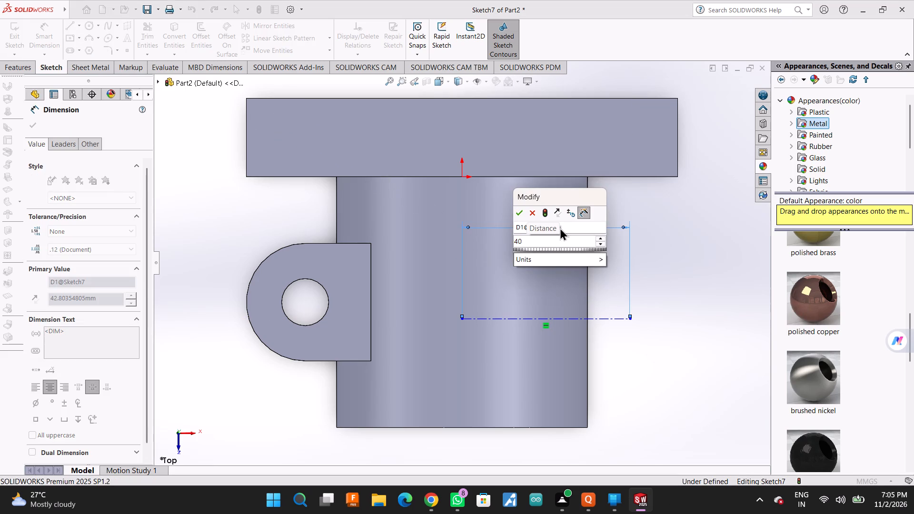
key(Return)
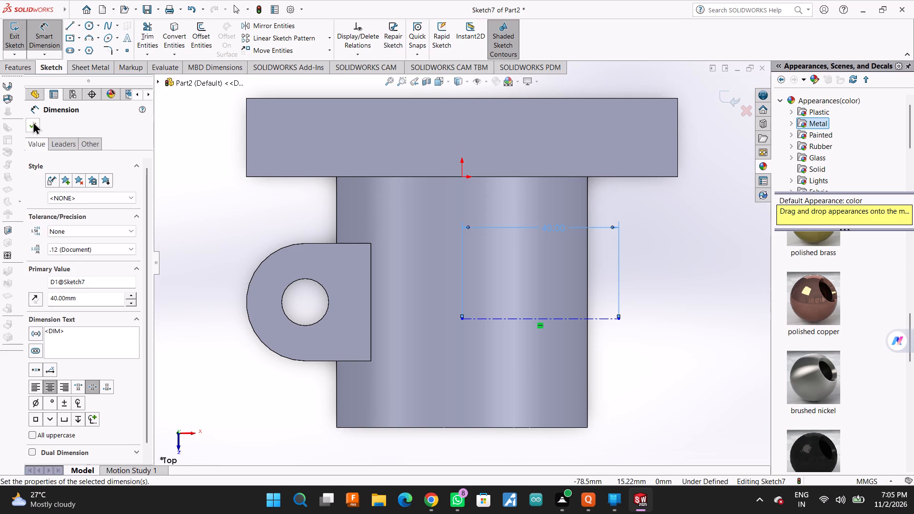
click(33, 121)
Draw a circle of about 12 mm radius centred on the centerline's outer end.
click(89, 24)
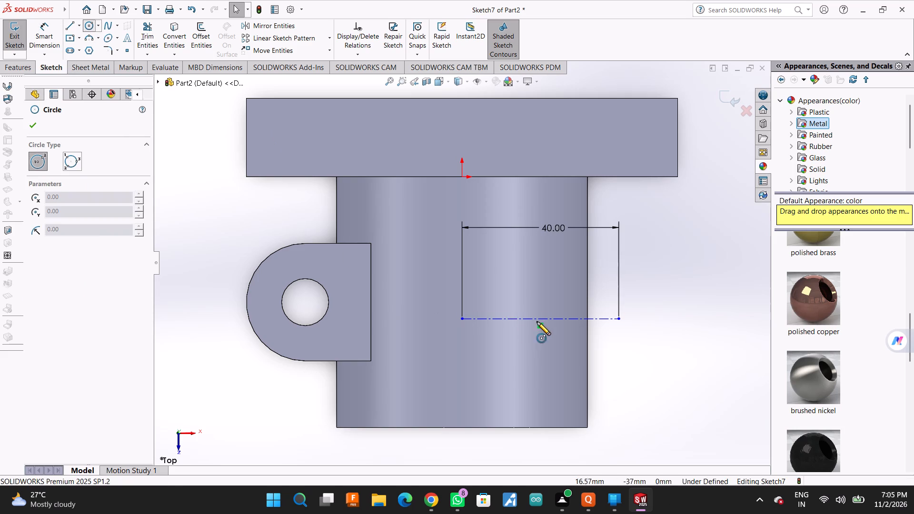
click(619, 320)
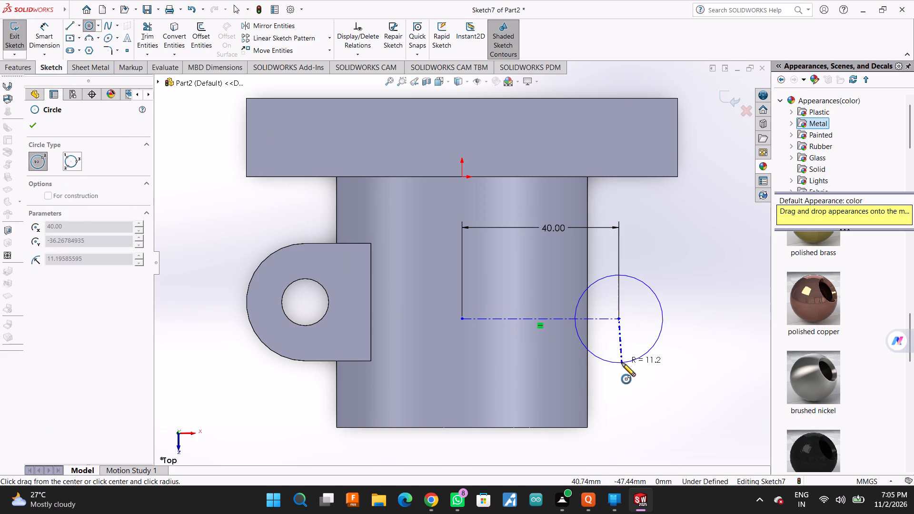
click(576, 339)
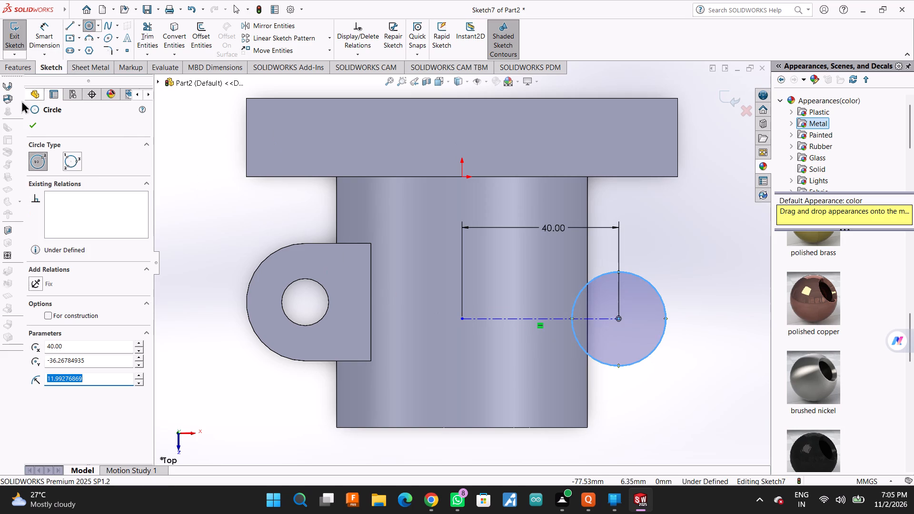
click(28, 126)
Dimension the new circle's diameter to 30 mm.
click(50, 34)
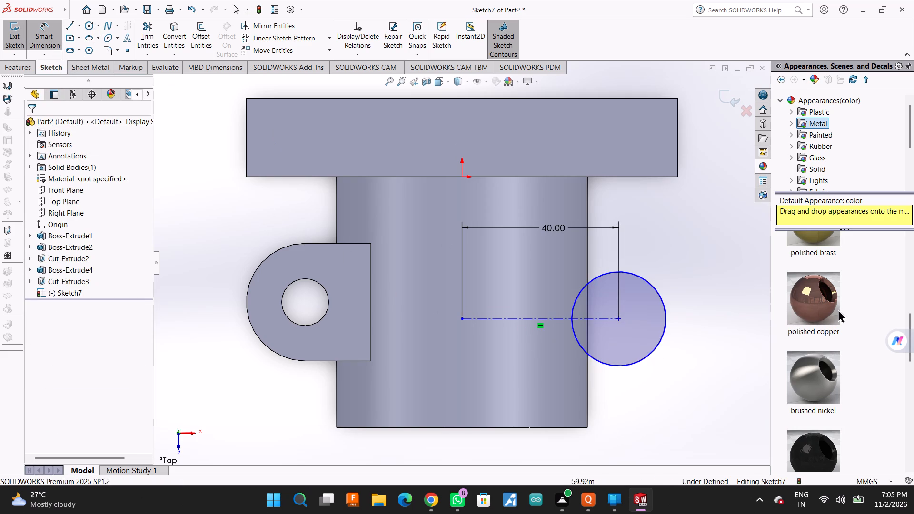
click(665, 301)
click(748, 284)
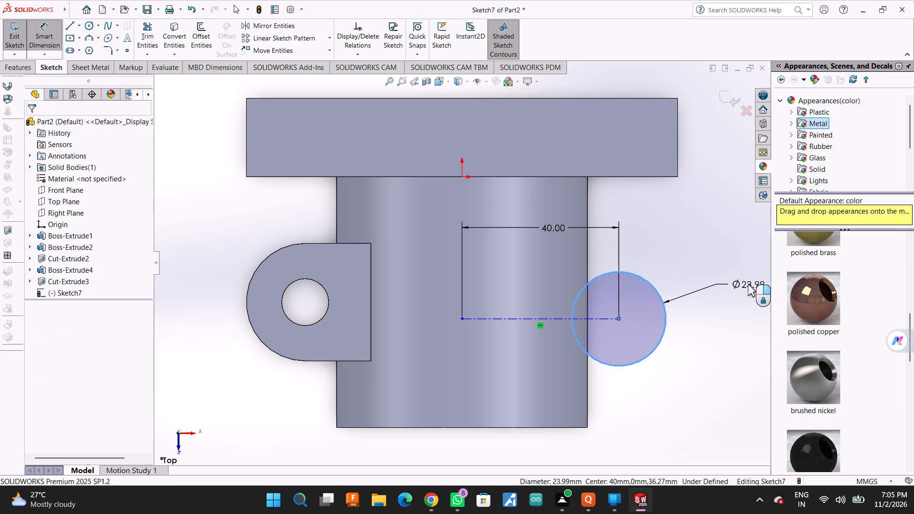
text(30)
key(Return)
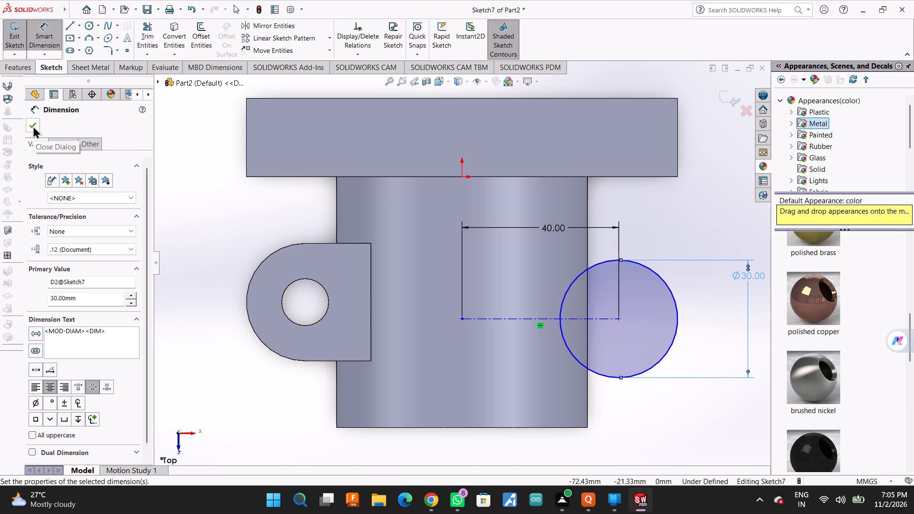
click(33, 126)
Dimension the distance between the centerline and the half-cylinder's front end edge to 32 mm.
click(45, 23)
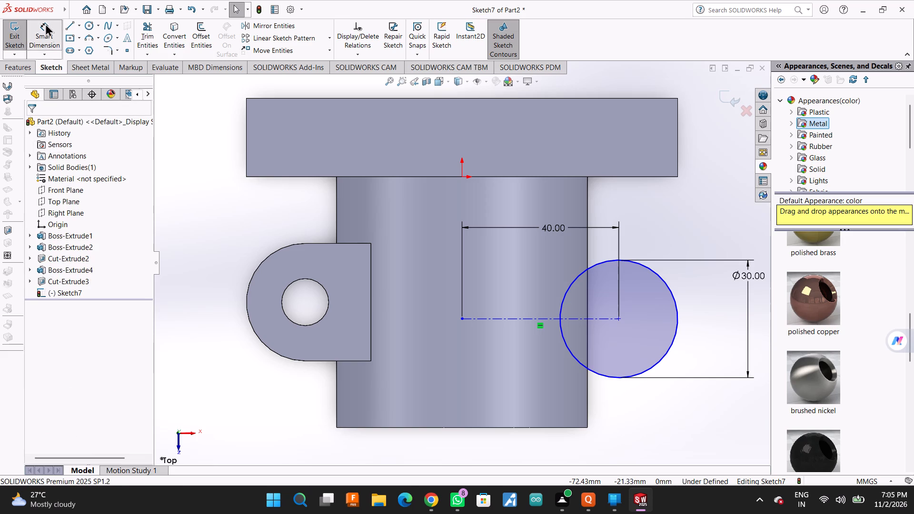
click(551, 320)
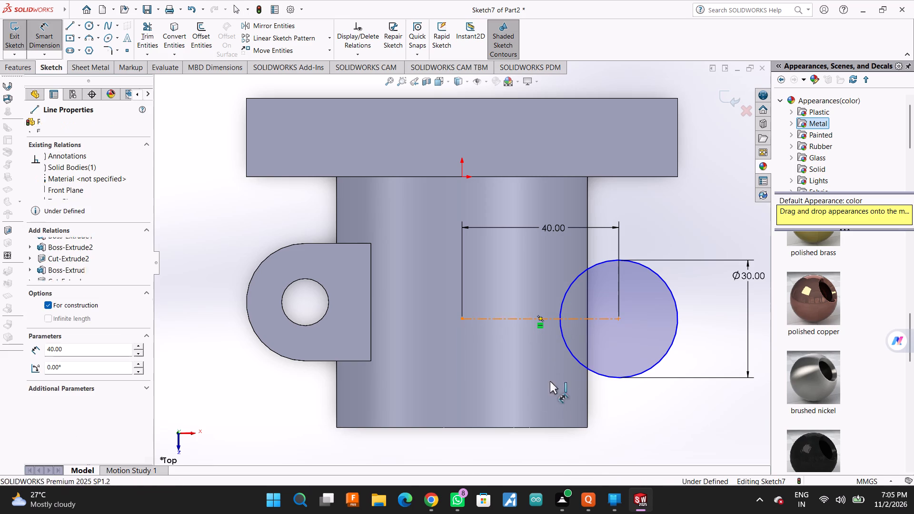
click(545, 427)
click(528, 353)
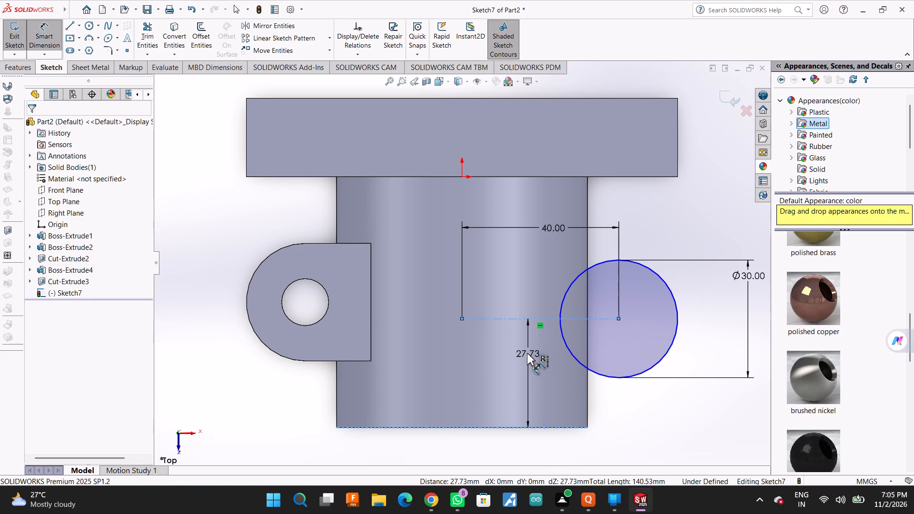
text(32)
key(Return)
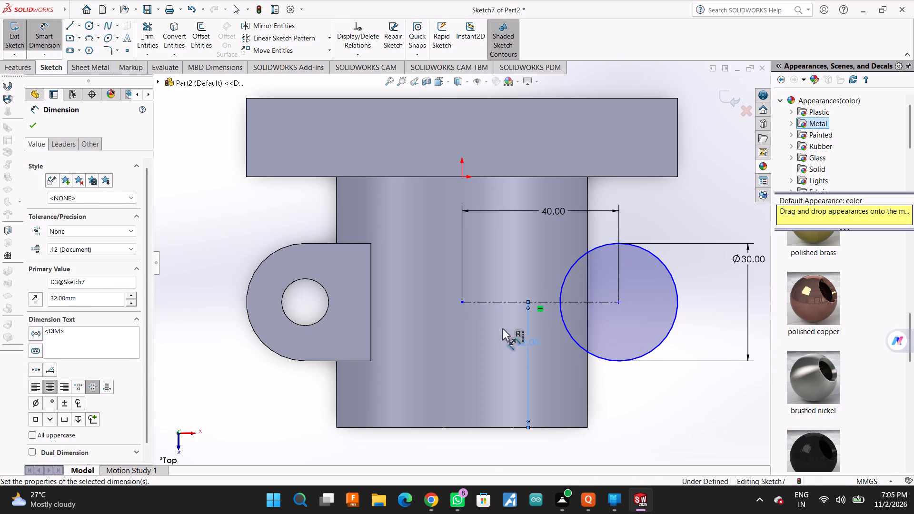
click(30, 123)
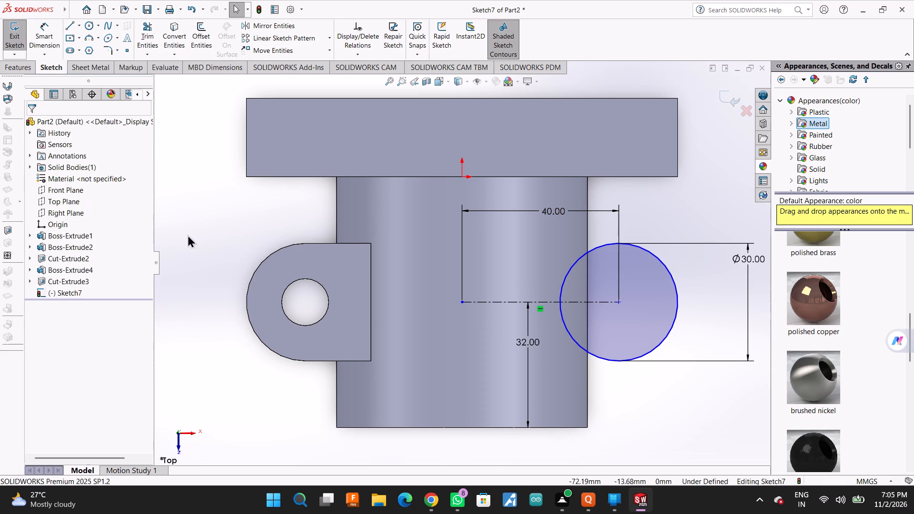
Draw three connected lines from the circle's top about 23 mm inward, about 30 mm down, and back to its bottom.
click(68, 27)
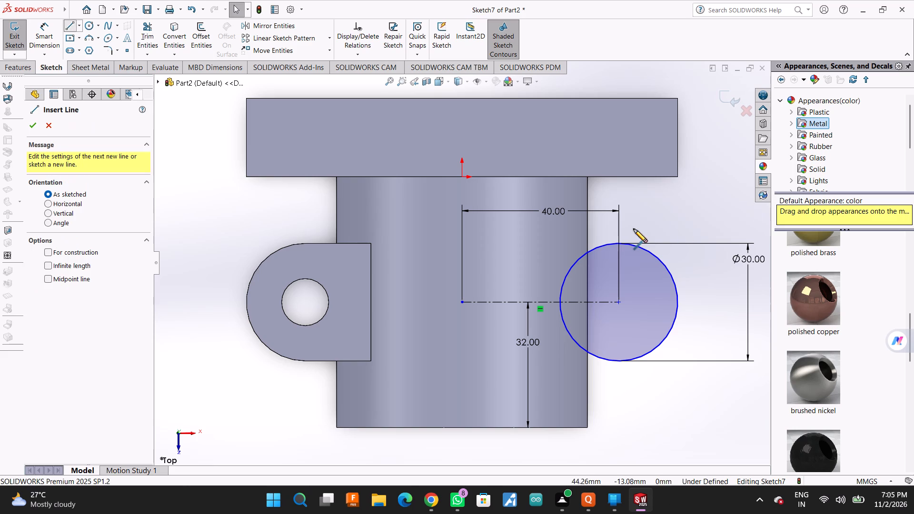
click(620, 241)
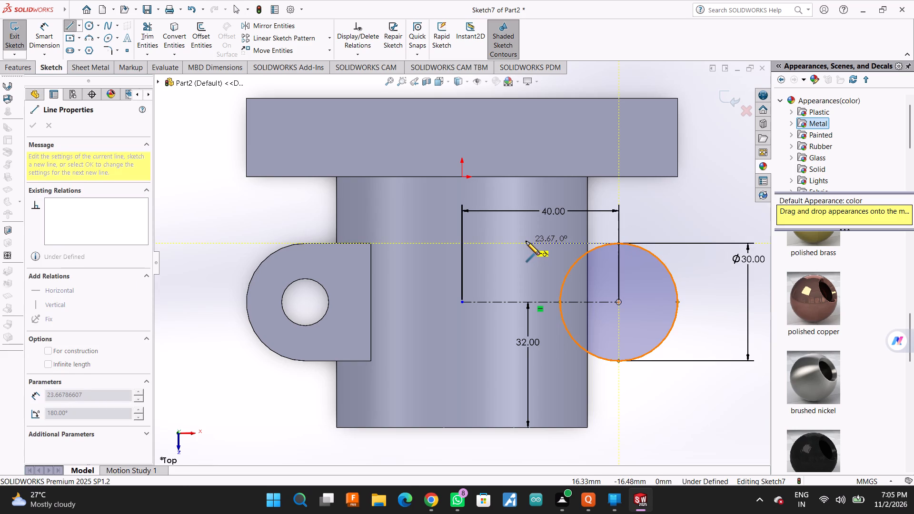
click(529, 243)
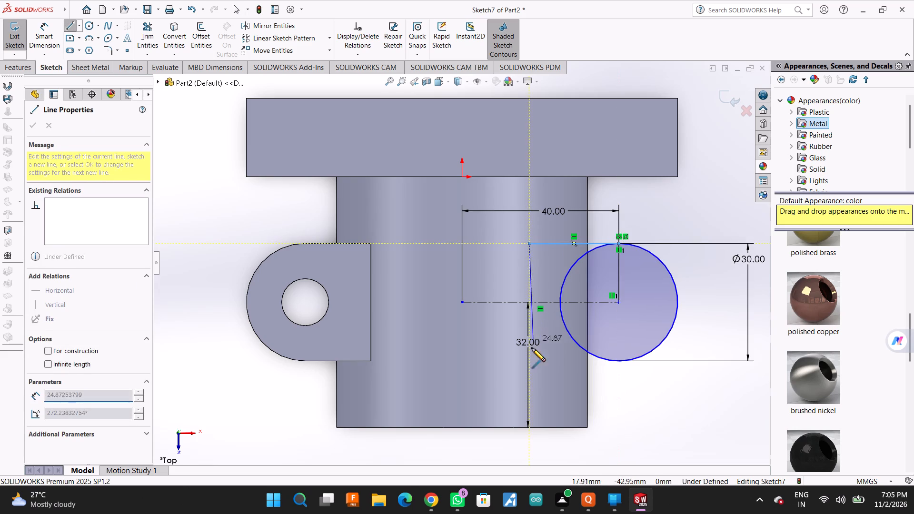
click(528, 361)
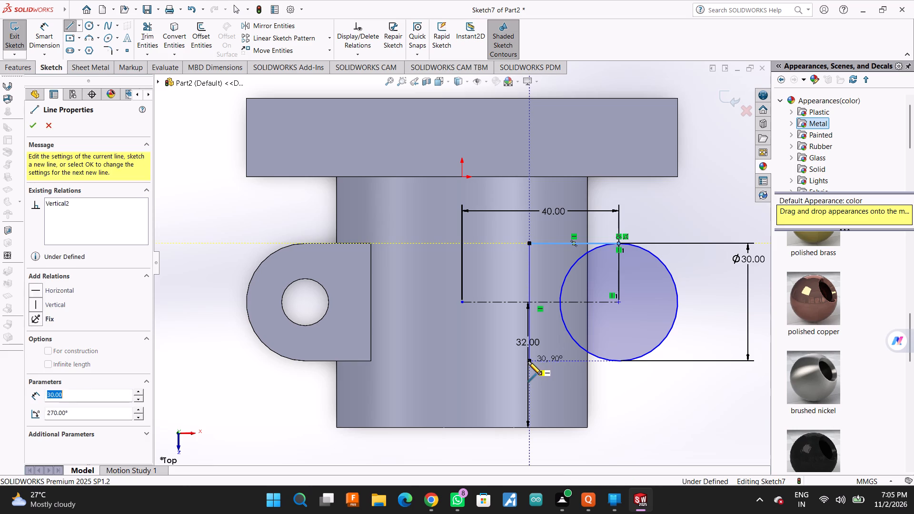
click(622, 362)
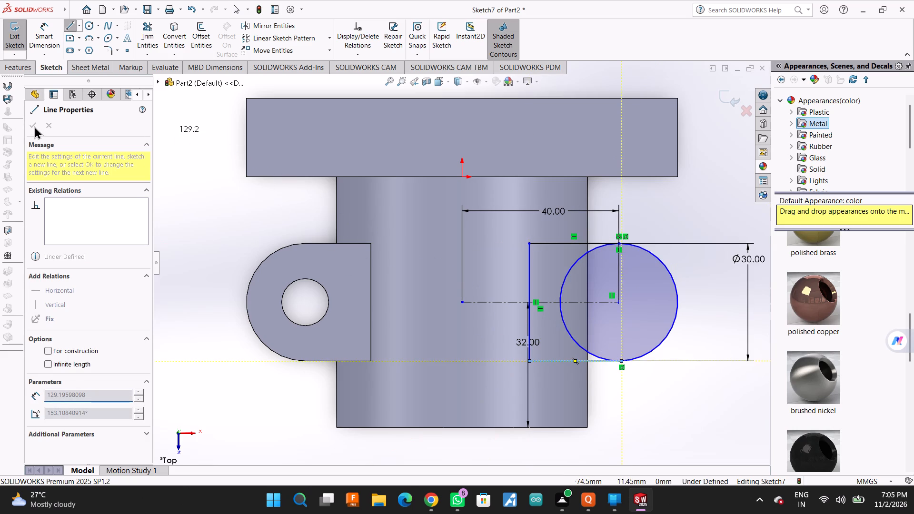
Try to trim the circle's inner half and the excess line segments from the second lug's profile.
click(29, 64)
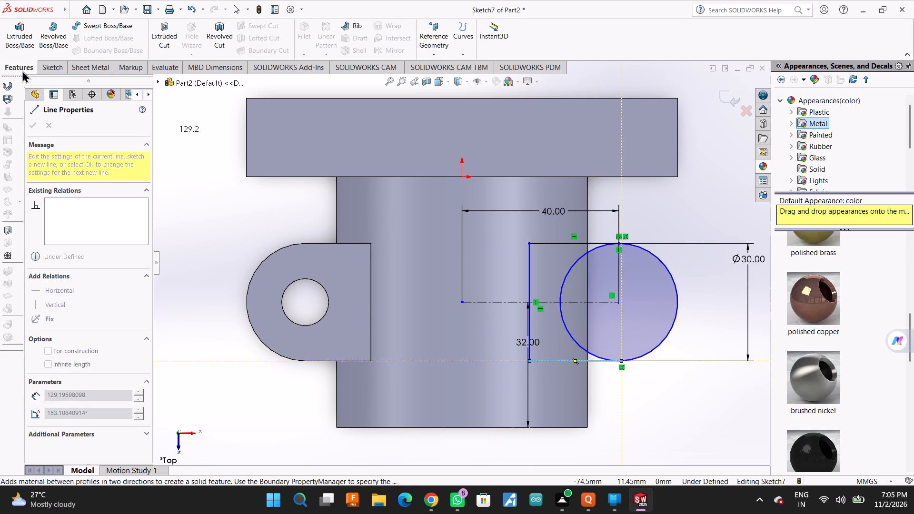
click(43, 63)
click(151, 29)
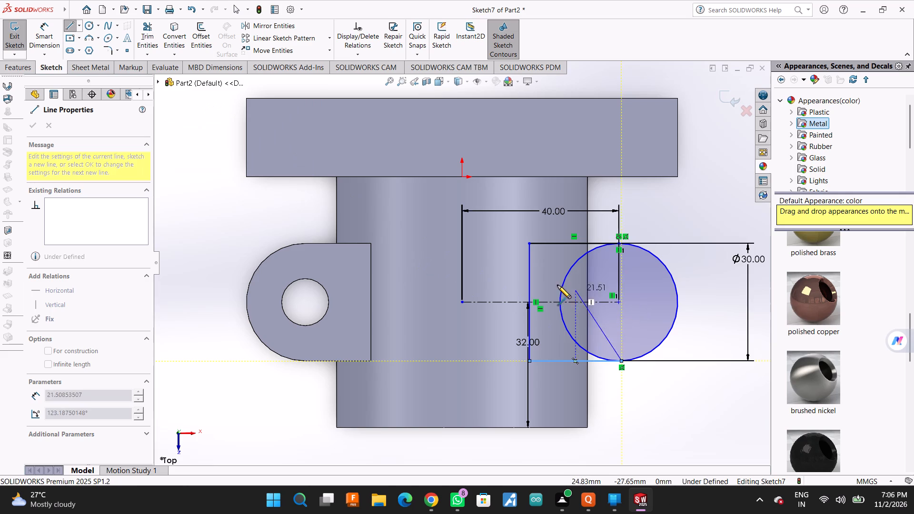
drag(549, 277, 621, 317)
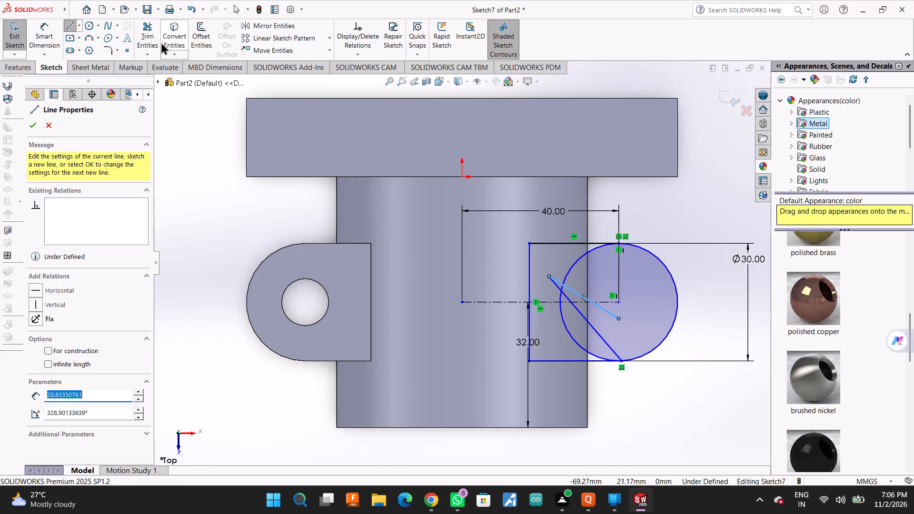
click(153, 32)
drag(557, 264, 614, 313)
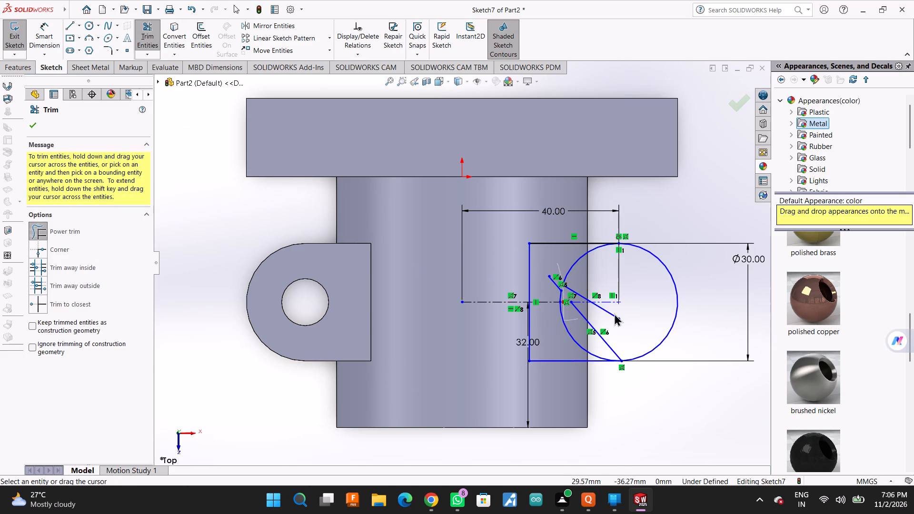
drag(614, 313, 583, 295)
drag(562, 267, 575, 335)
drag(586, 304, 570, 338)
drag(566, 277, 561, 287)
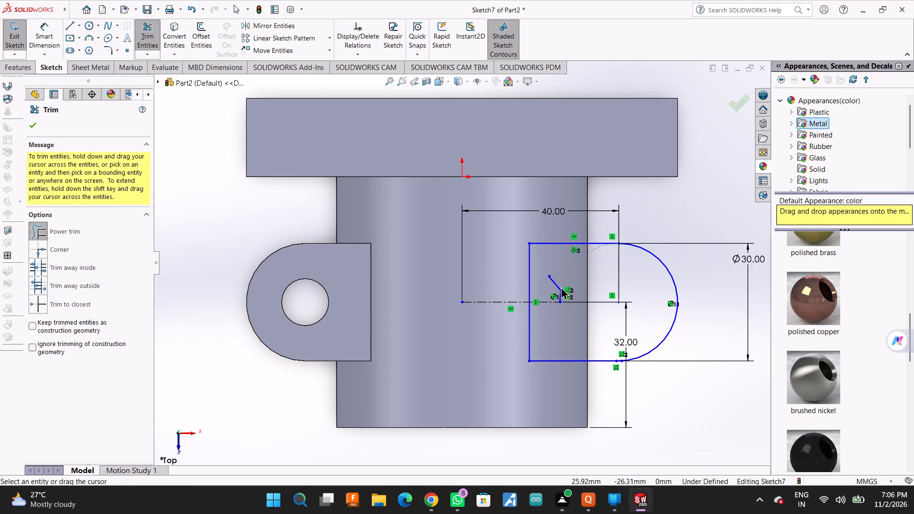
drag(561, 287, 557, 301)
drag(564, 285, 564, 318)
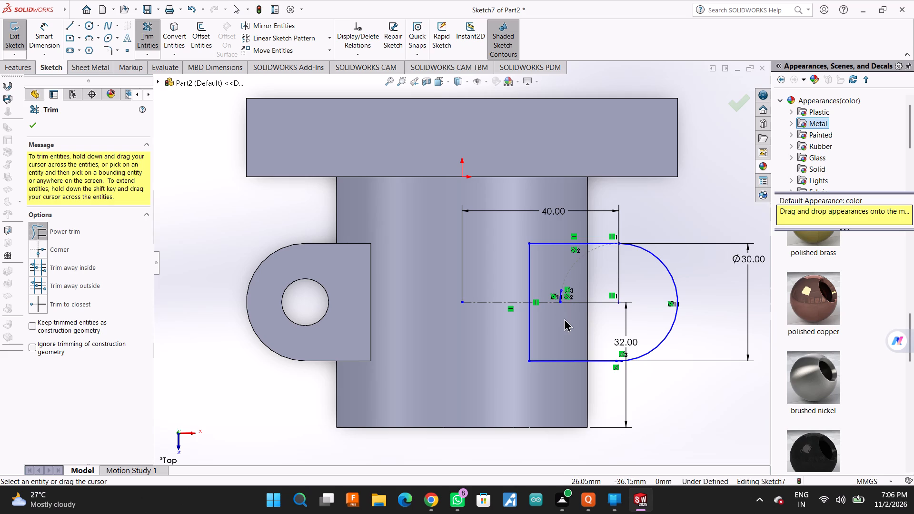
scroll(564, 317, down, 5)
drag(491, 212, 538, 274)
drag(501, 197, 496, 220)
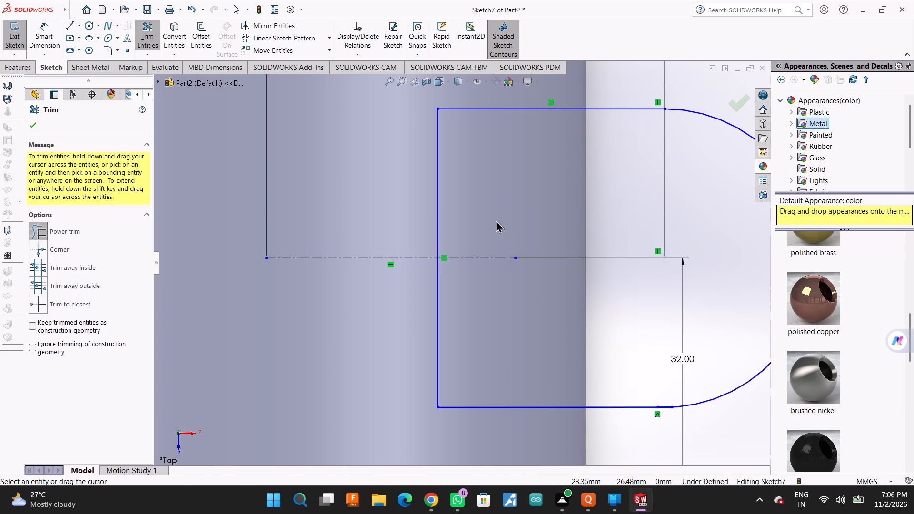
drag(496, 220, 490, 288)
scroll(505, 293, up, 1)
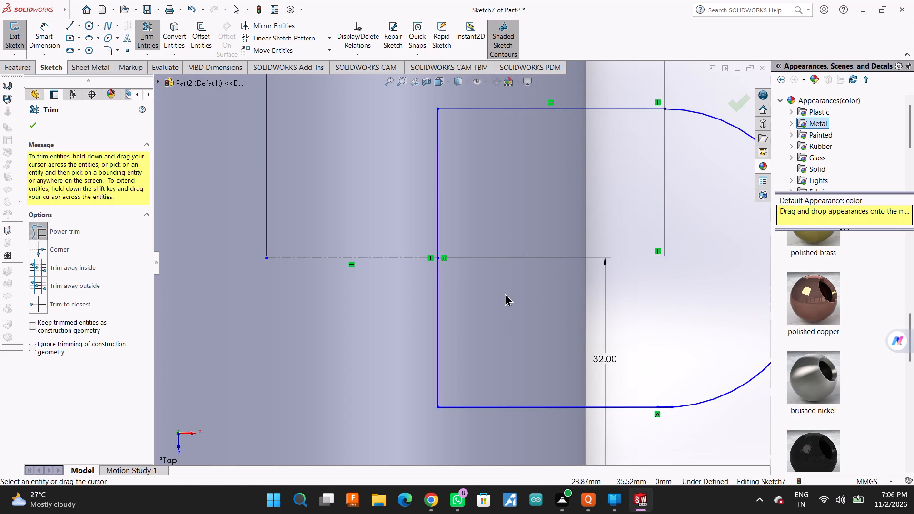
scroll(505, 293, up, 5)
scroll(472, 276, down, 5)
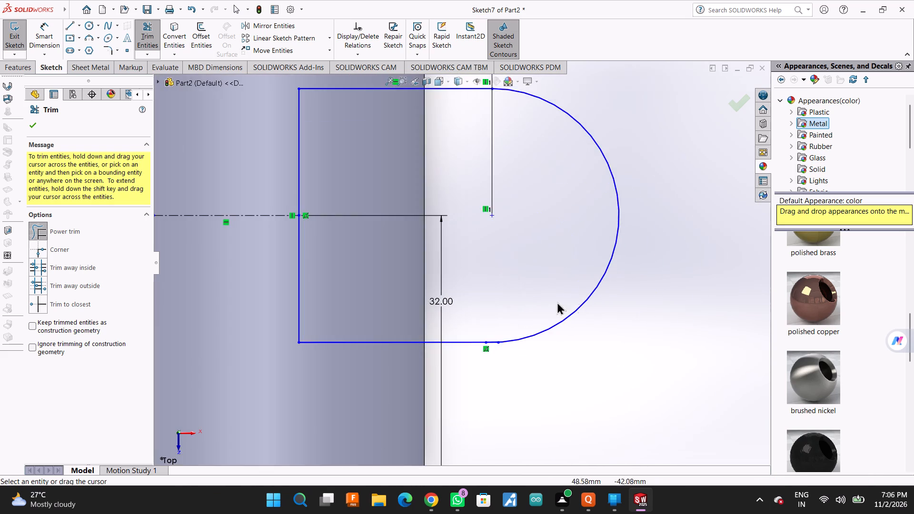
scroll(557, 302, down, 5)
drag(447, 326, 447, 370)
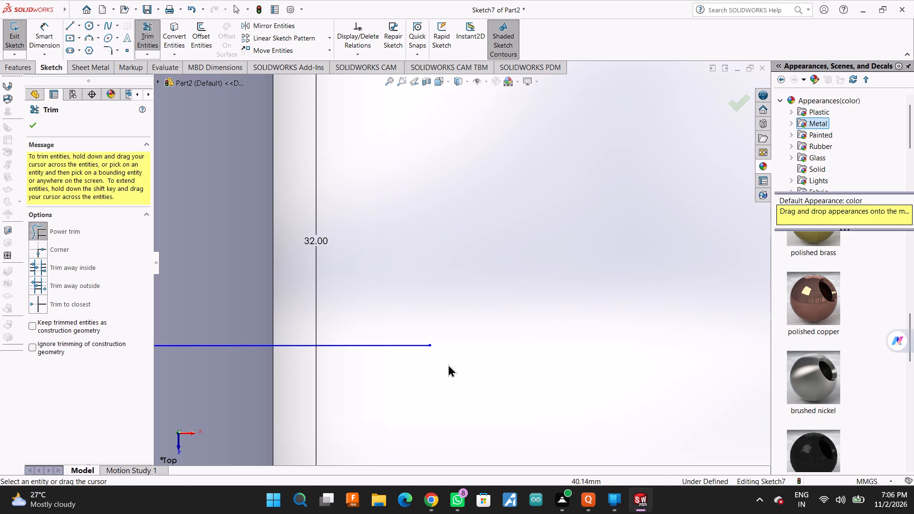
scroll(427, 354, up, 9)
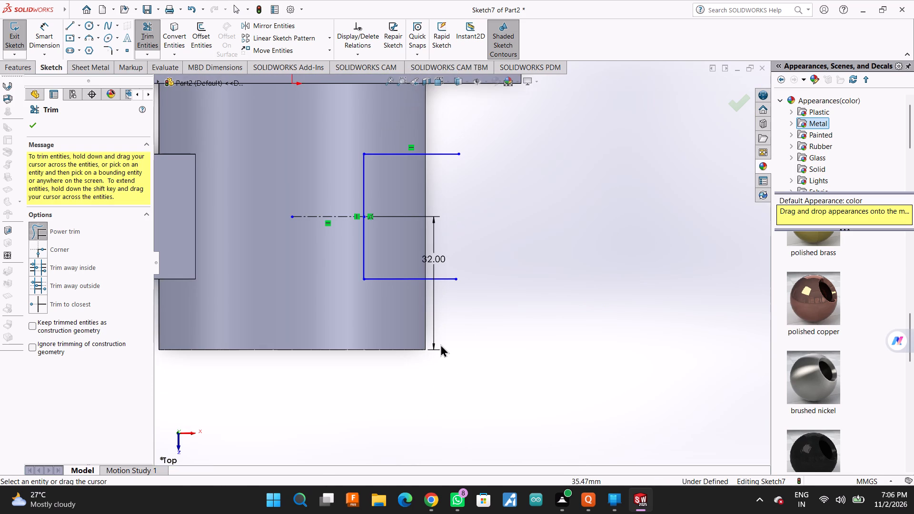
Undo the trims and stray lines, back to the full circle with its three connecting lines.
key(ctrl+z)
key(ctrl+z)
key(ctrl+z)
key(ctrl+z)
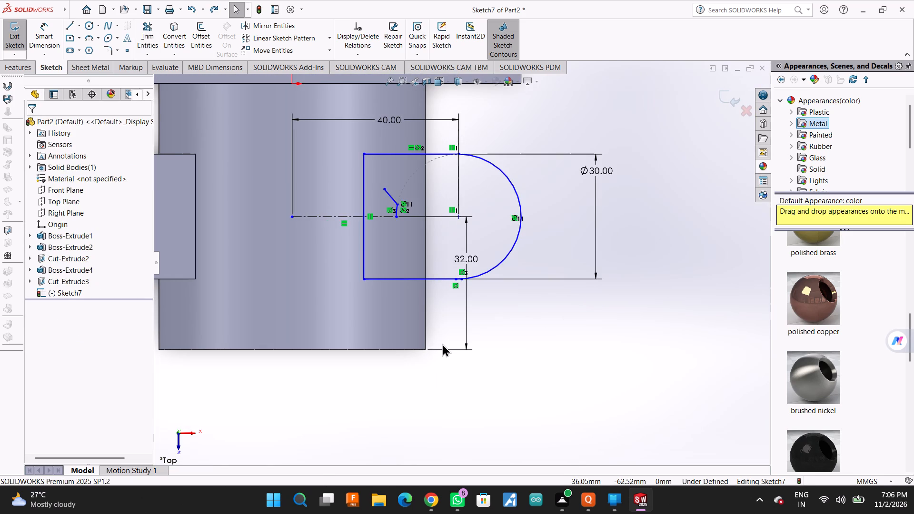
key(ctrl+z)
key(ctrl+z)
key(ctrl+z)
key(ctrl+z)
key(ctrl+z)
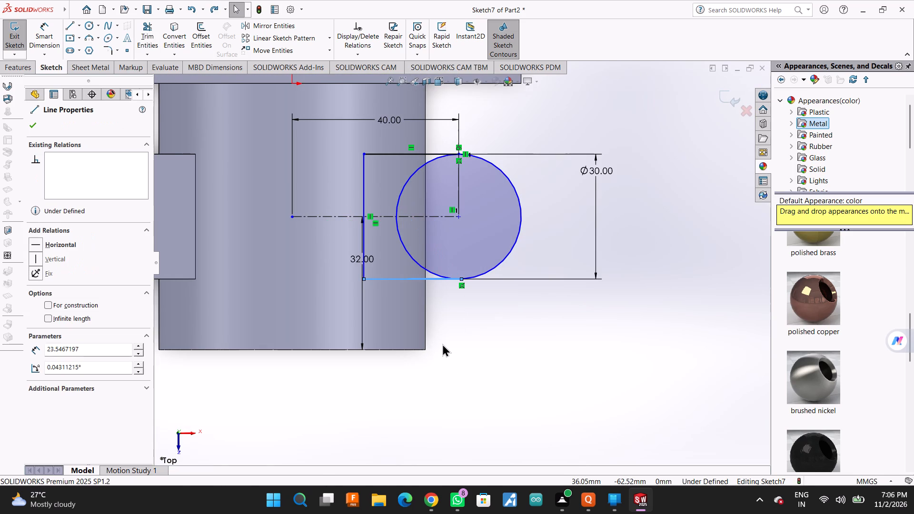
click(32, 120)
Trim the circle's inner half and the small leftover arc near its bottom tangent point to form the round-ended lug profile.
click(146, 29)
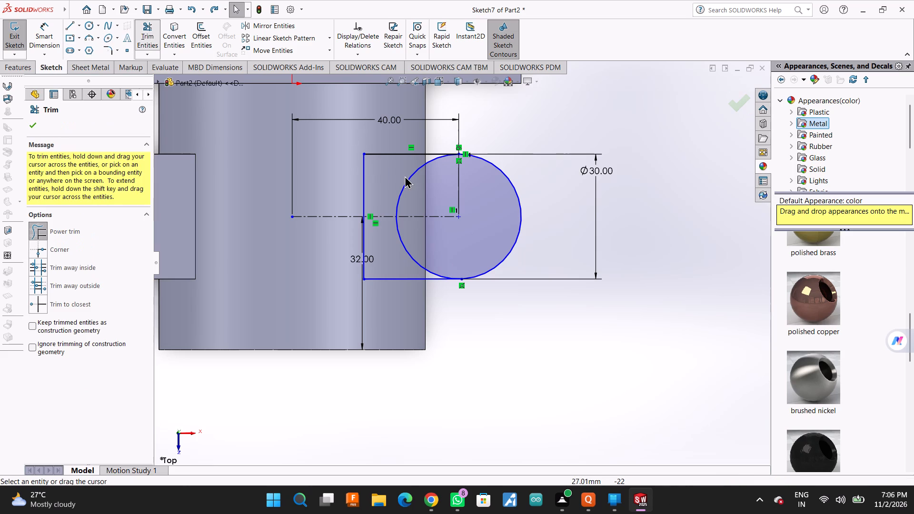
drag(398, 172, 427, 192)
drag(393, 240, 433, 242)
scroll(462, 273, down, 17)
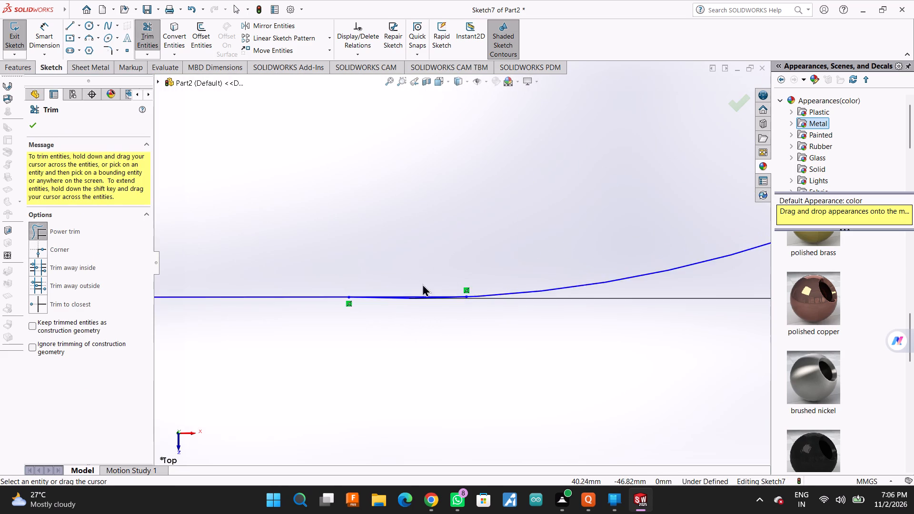
scroll(422, 284, down, 9)
scroll(434, 310, up, 3)
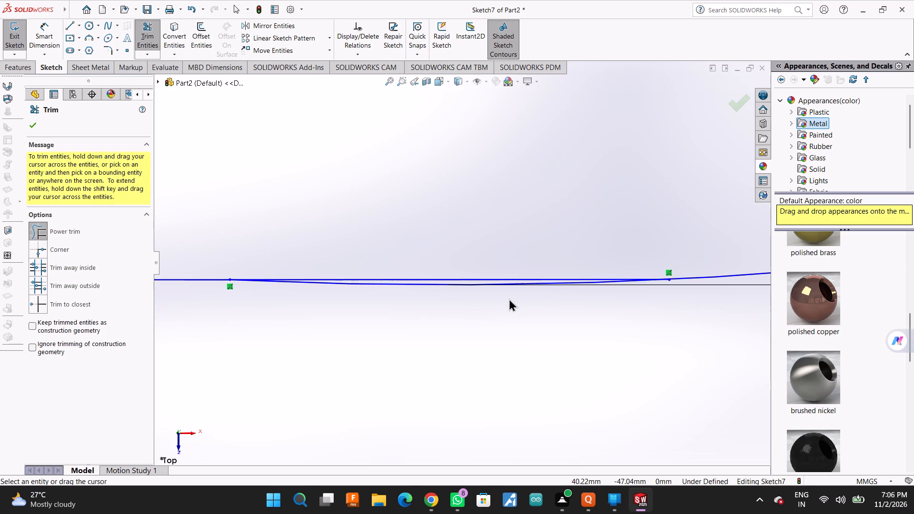
scroll(344, 301, down, 3)
drag(436, 214, 485, 261)
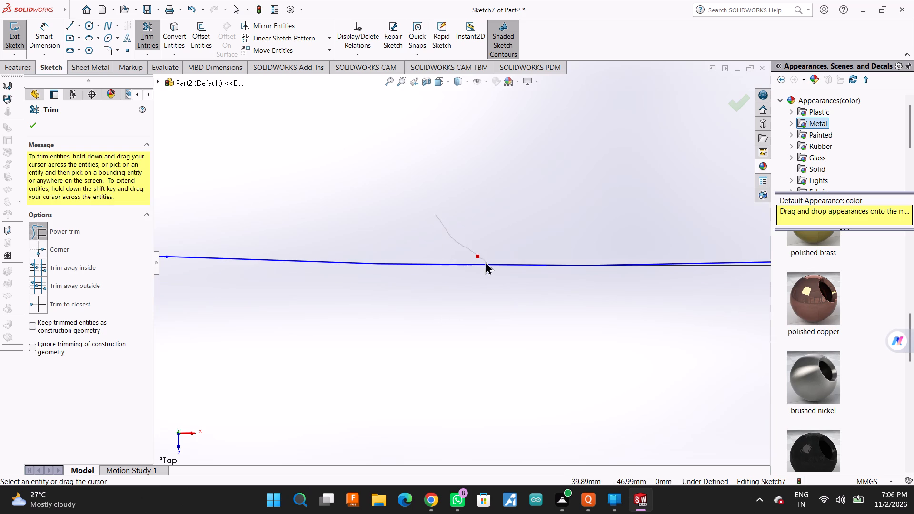
drag(485, 261, 486, 260)
scroll(492, 267, up, 20)
scroll(492, 267, up, 1)
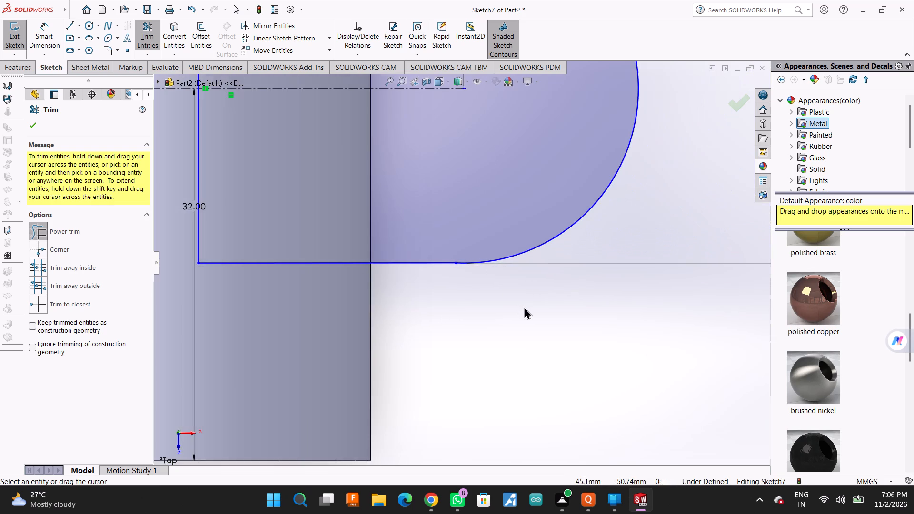
scroll(524, 306, up, 4)
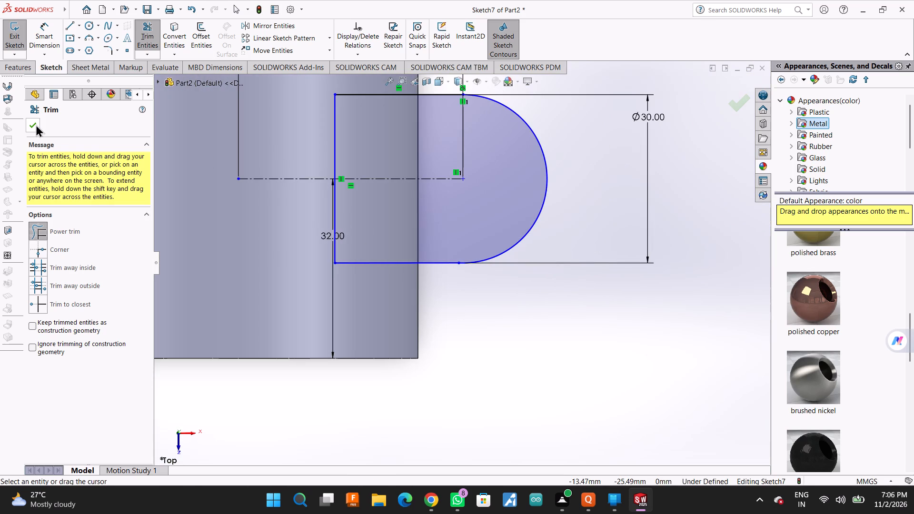
click(36, 124)
Extrude the round-ended lug profile 22 mm as a blind boss merged with the body.
click(24, 66)
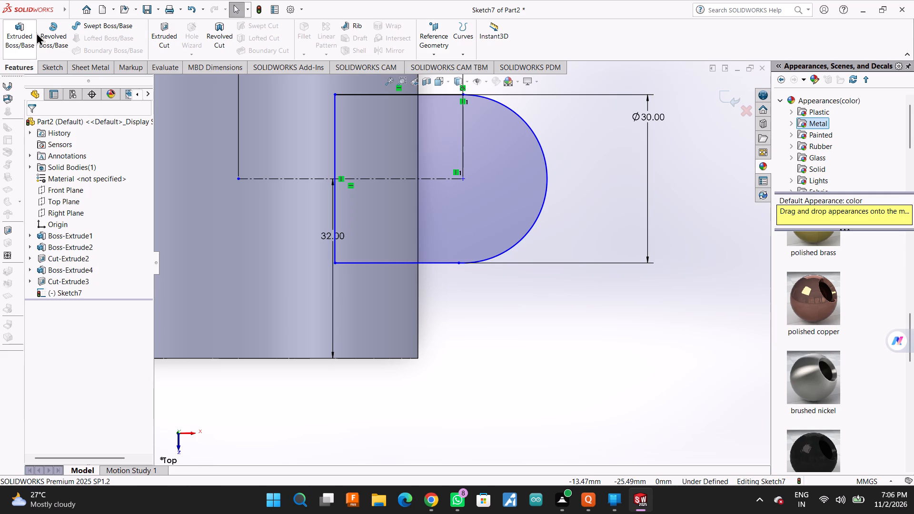
click(29, 35)
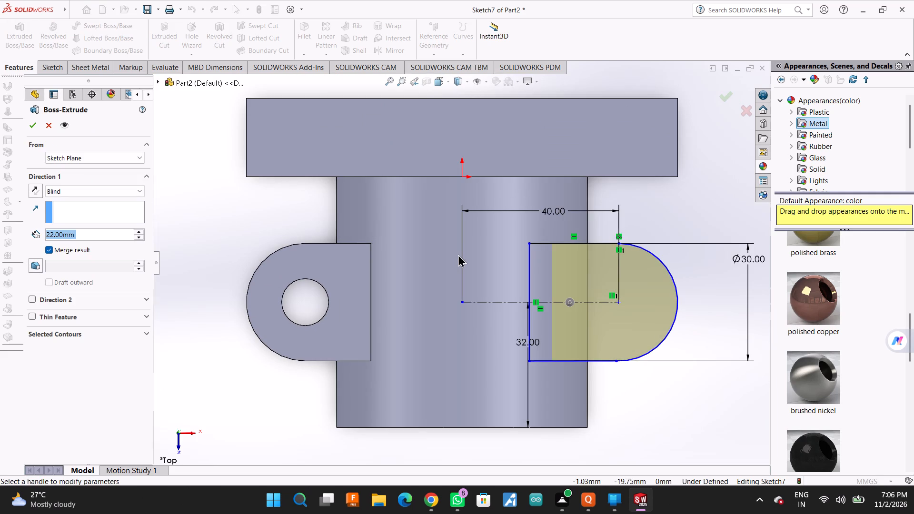
click(37, 126)
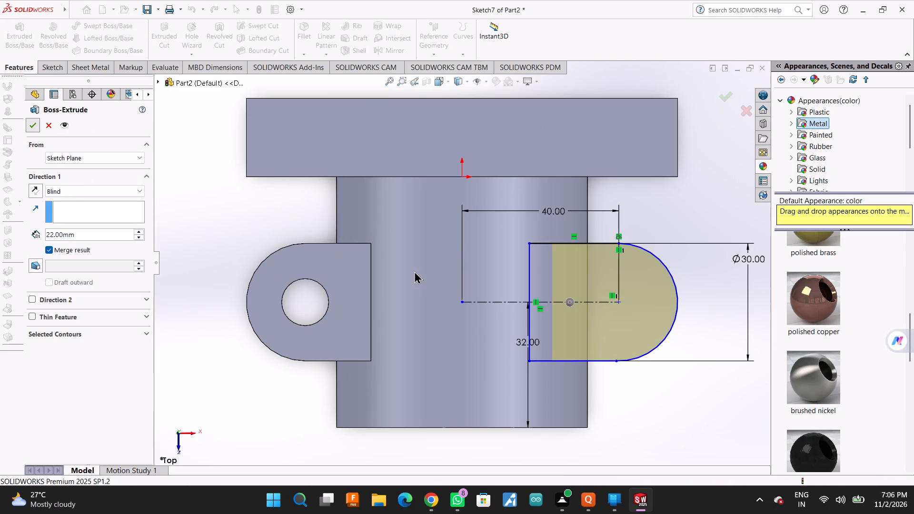
Start a sketch on the top face of the undrilled lug.
scroll(513, 308, up, 1)
middle_drag(616, 359, 622, 270)
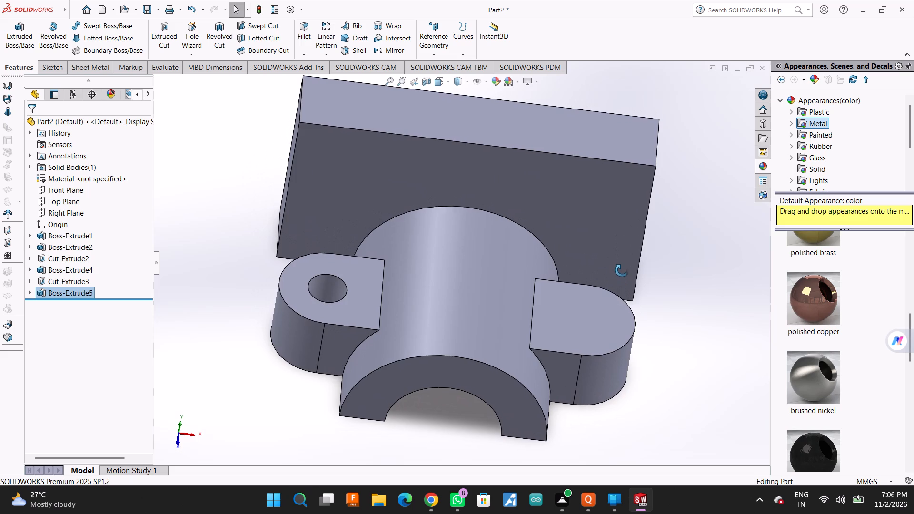
middle_drag(622, 270, 625, 295)
middle_drag(682, 384, 676, 380)
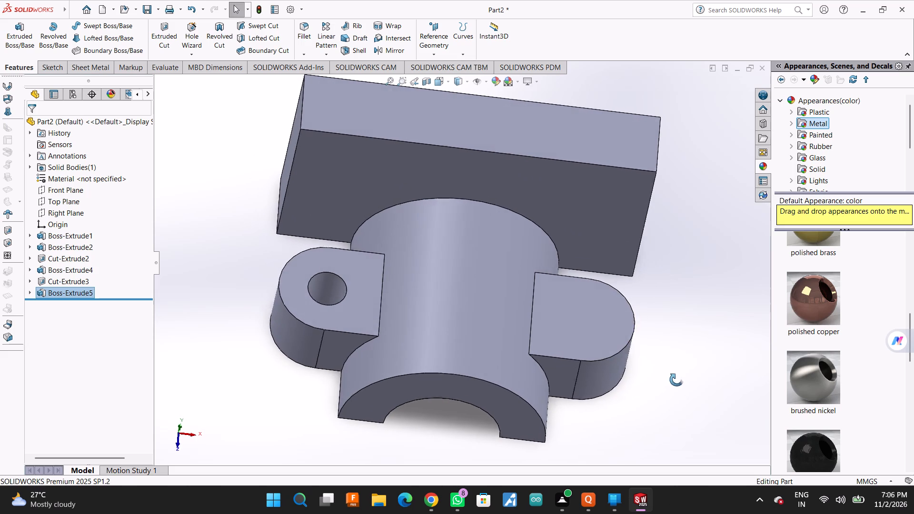
middle_drag(676, 380, 703, 346)
click(594, 317)
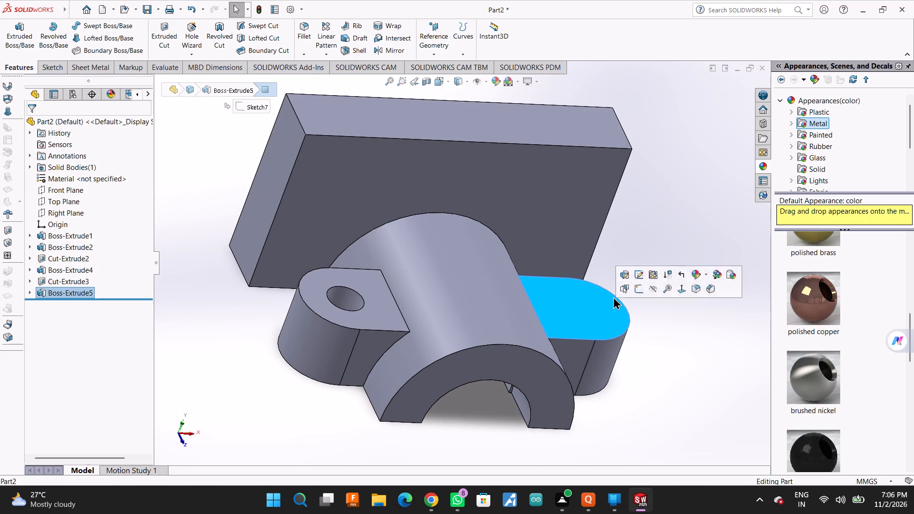
click(633, 293)
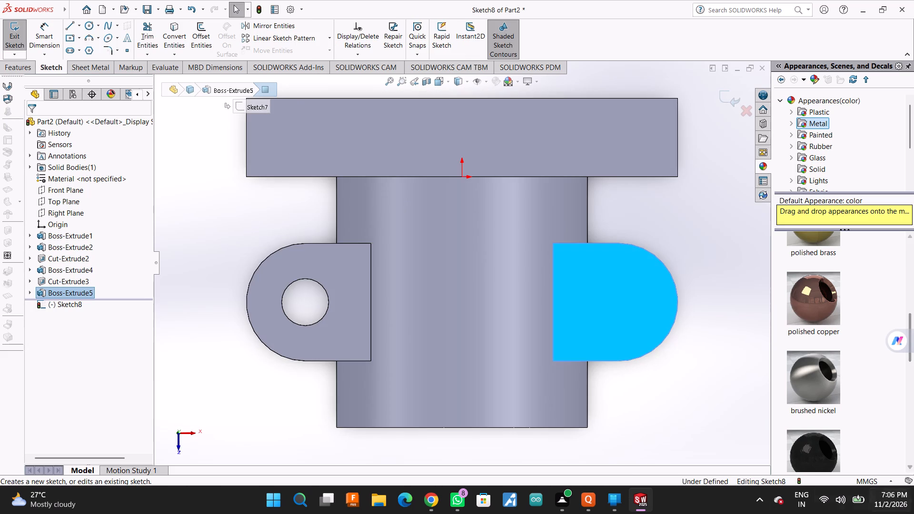
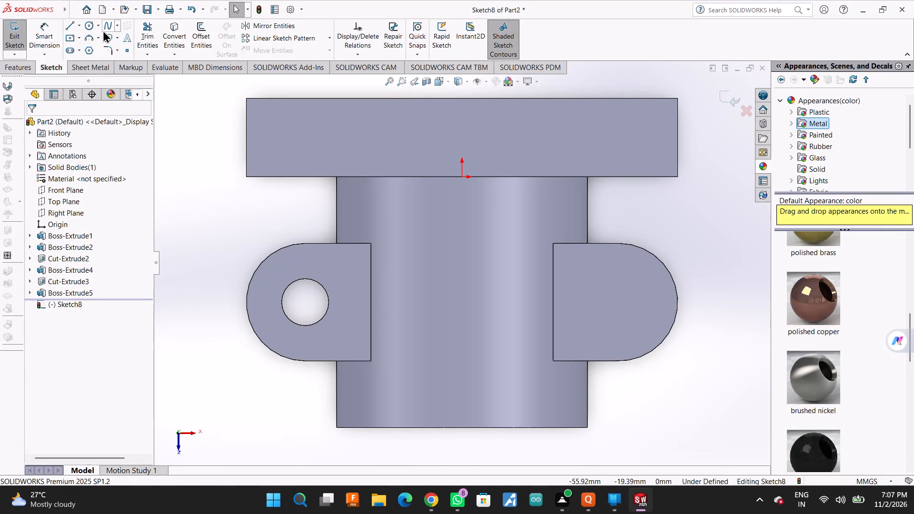
Sketch a circle concentric with the undrilled lug's rounded end and dimension its diameter to 12 mm.
click(91, 27)
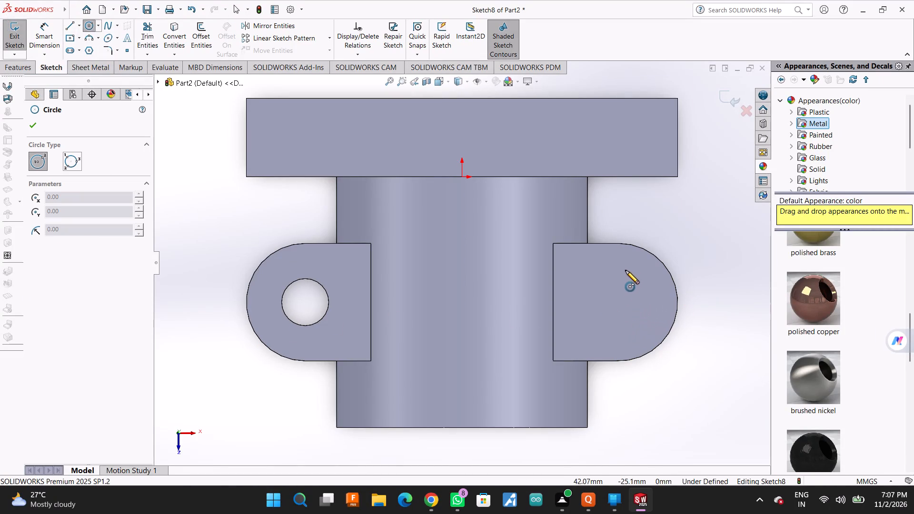
click(618, 304)
click(625, 328)
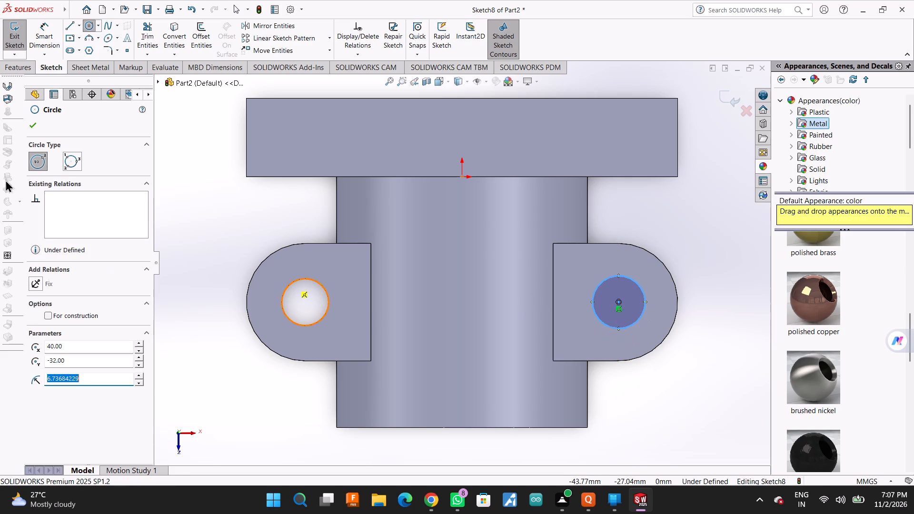
click(31, 130)
drag(44, 34, 50, 36)
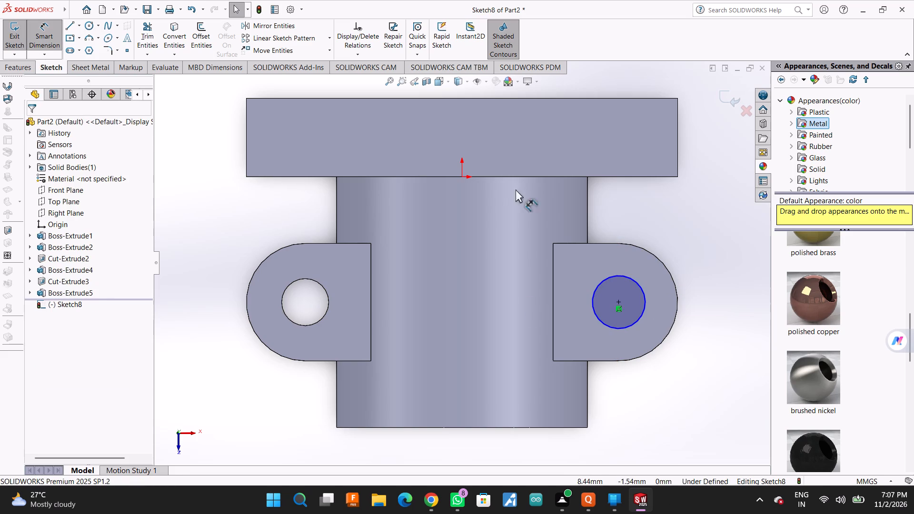
click(626, 277)
click(686, 216)
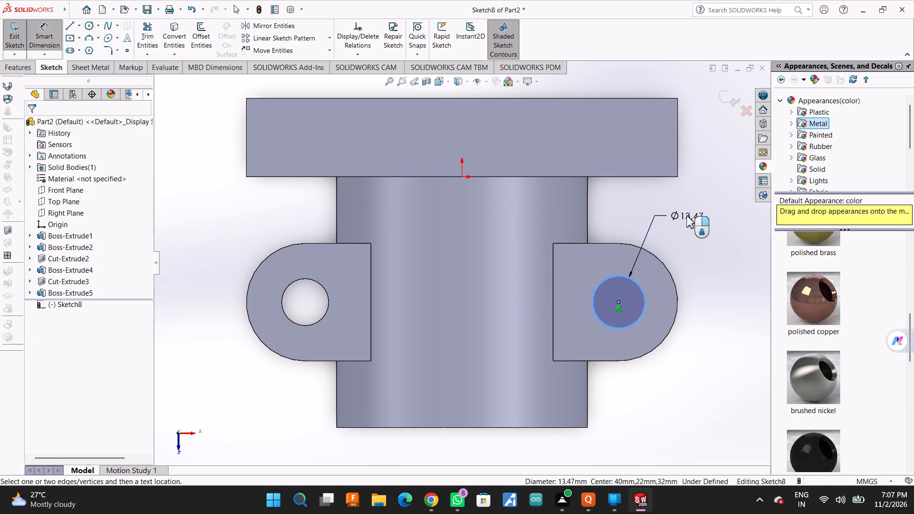
text(12)
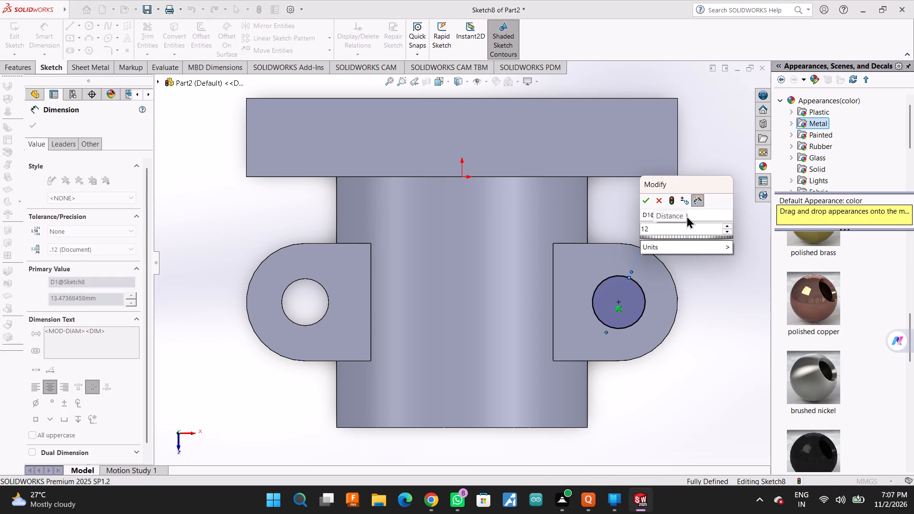
key(Return)
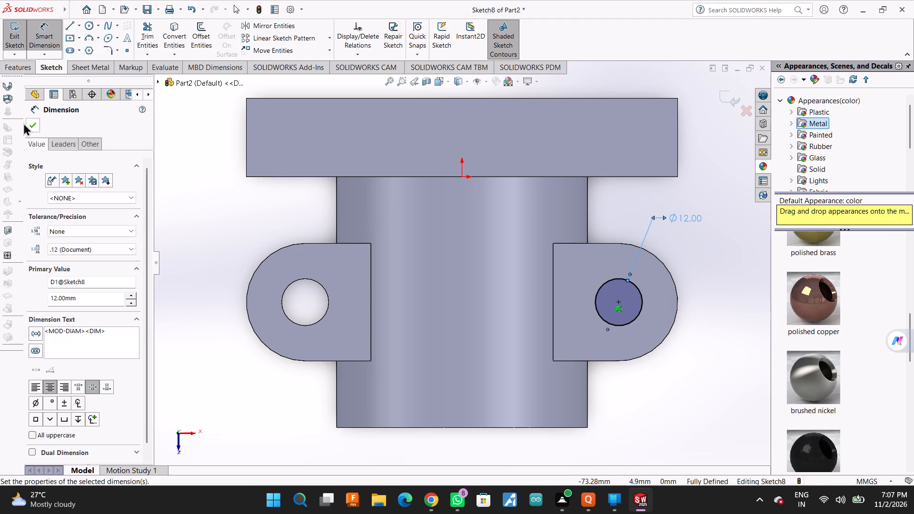
click(30, 126)
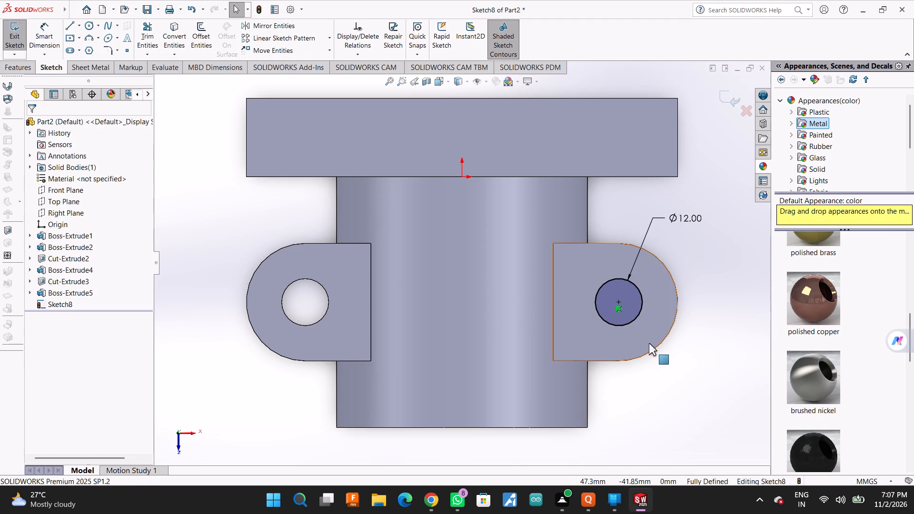
Cut the 12 mm circle through the lug with a blind Extruded Cut of 22 mm.
middle_drag(655, 376, 642, 309)
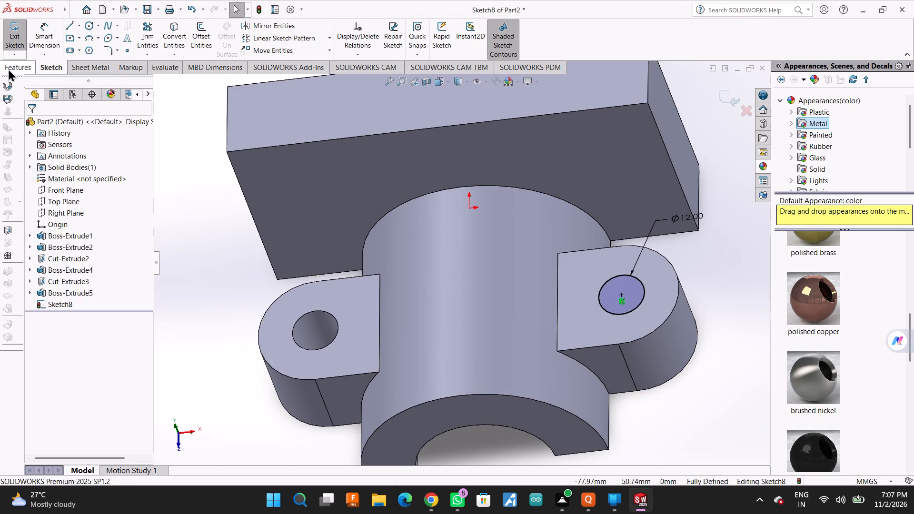
click(1, 67)
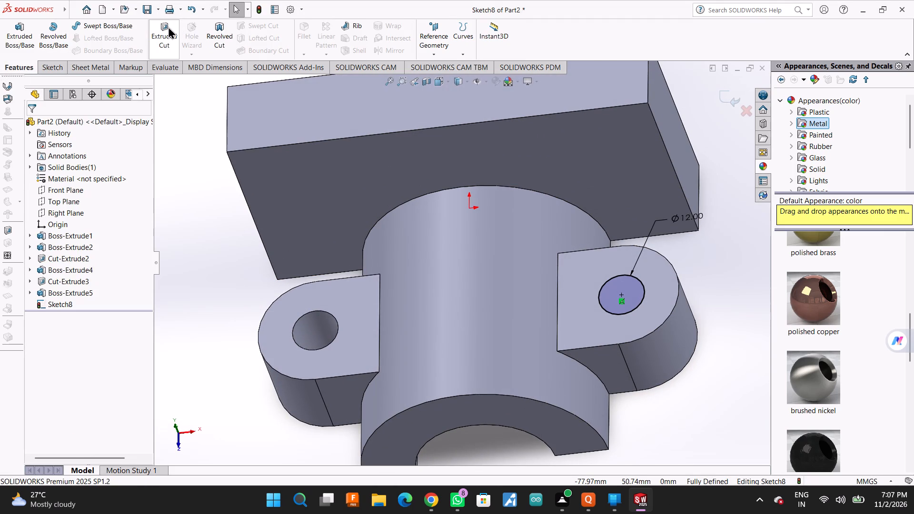
click(167, 27)
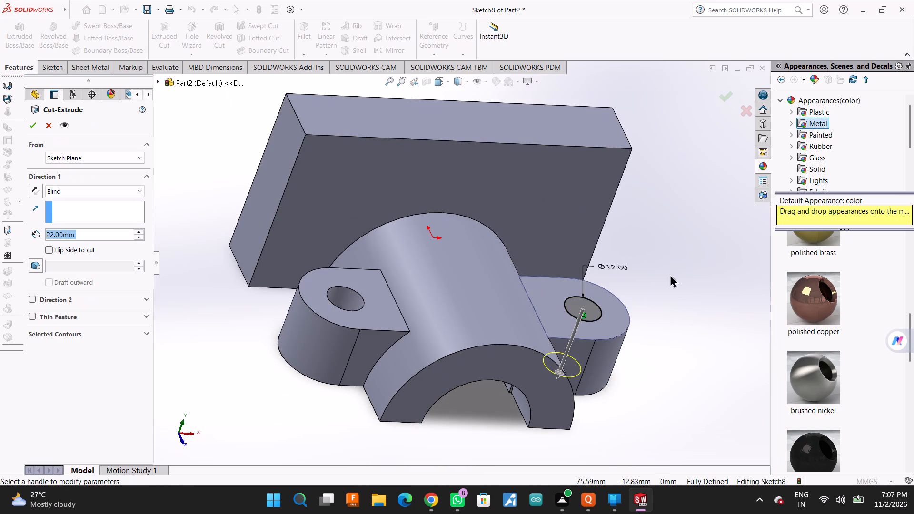
middle_drag(655, 268, 615, 267)
middle_drag(675, 282, 646, 262)
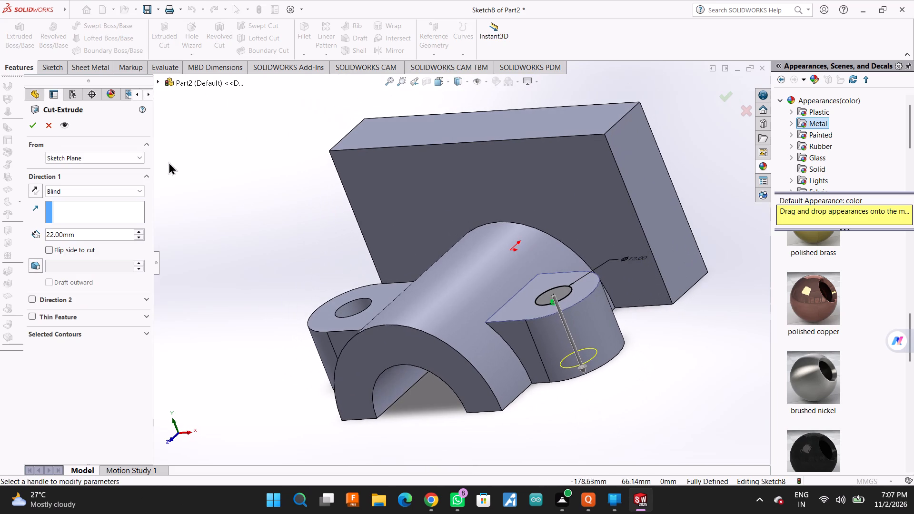
click(37, 126)
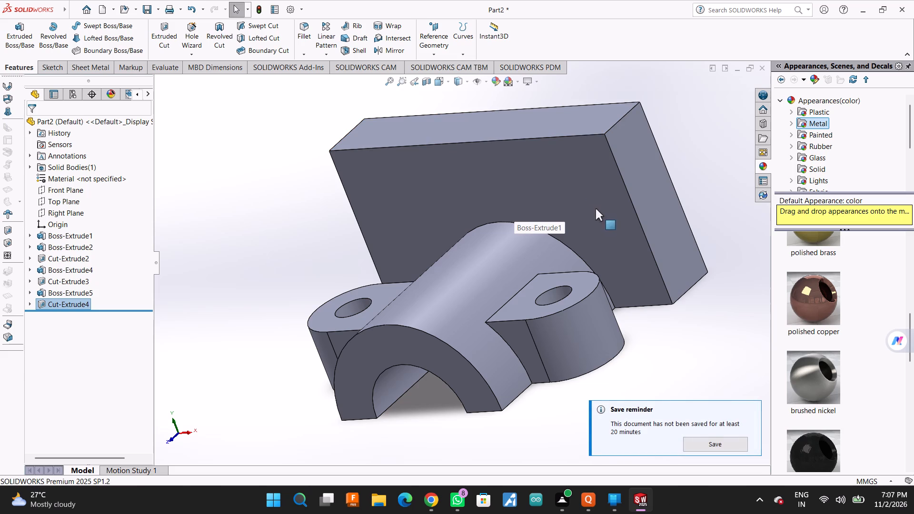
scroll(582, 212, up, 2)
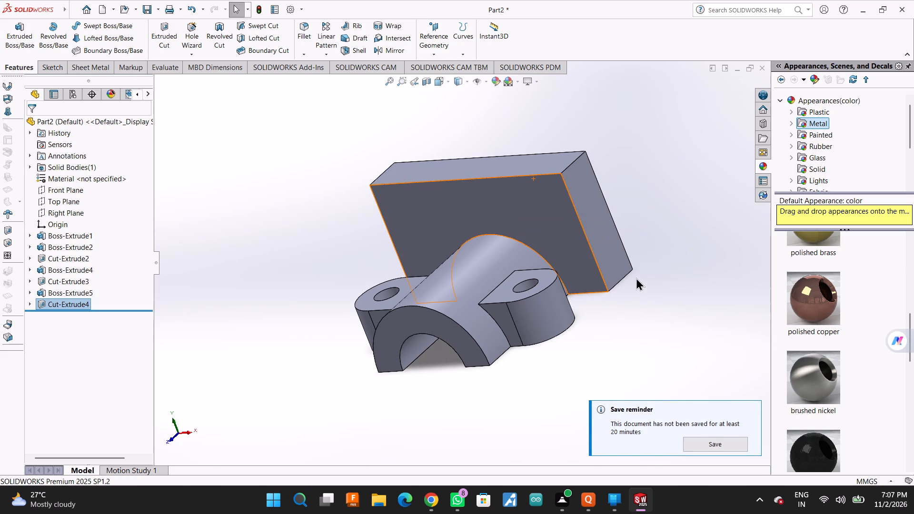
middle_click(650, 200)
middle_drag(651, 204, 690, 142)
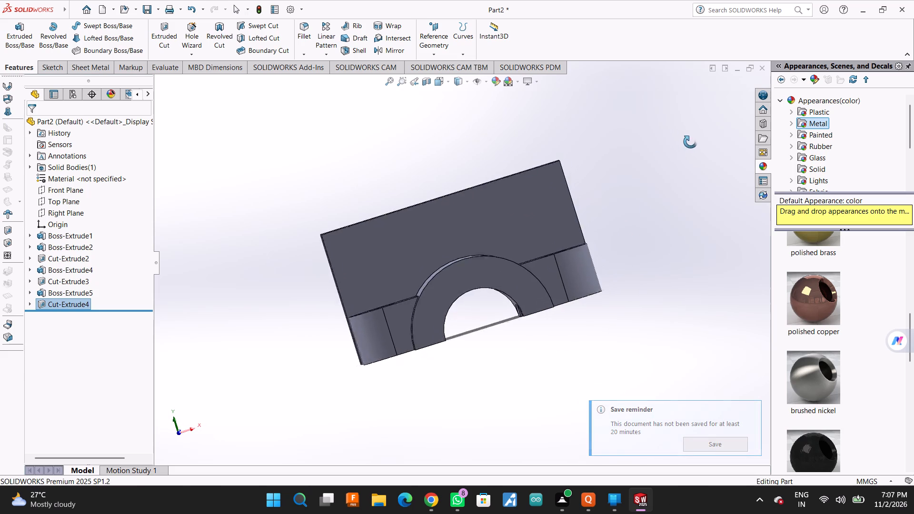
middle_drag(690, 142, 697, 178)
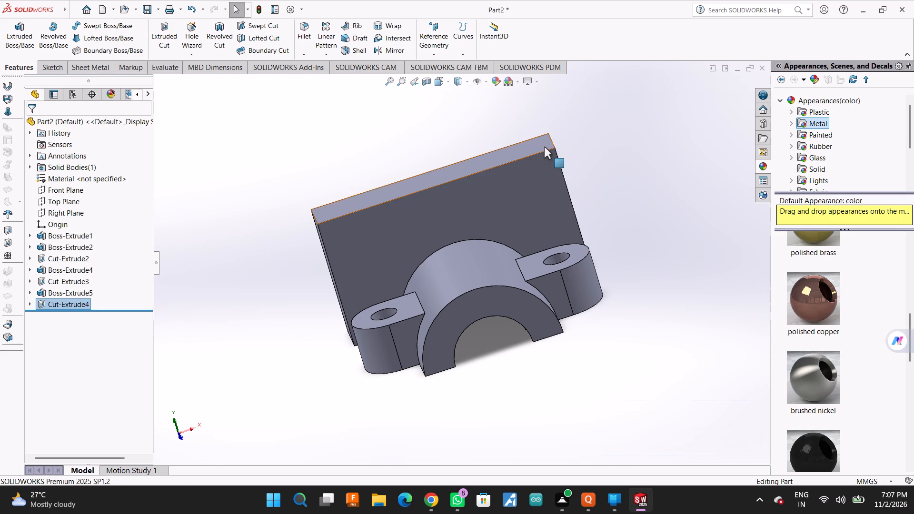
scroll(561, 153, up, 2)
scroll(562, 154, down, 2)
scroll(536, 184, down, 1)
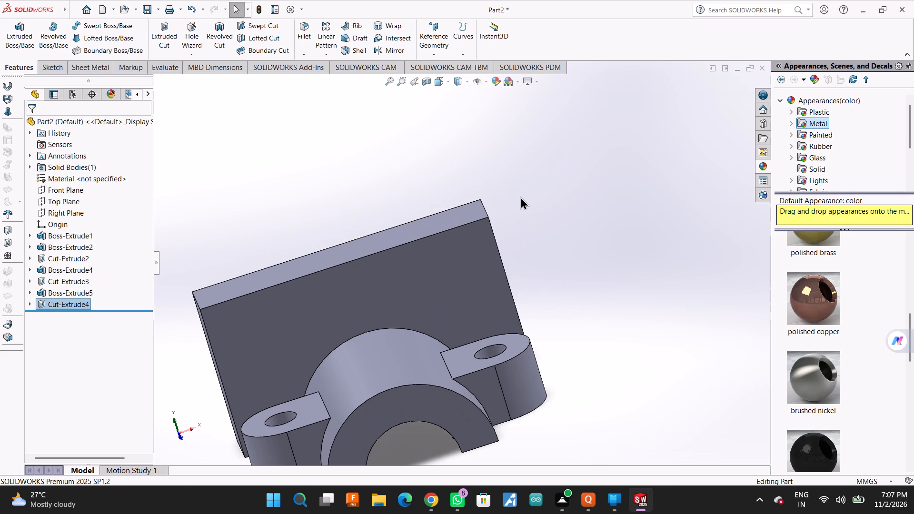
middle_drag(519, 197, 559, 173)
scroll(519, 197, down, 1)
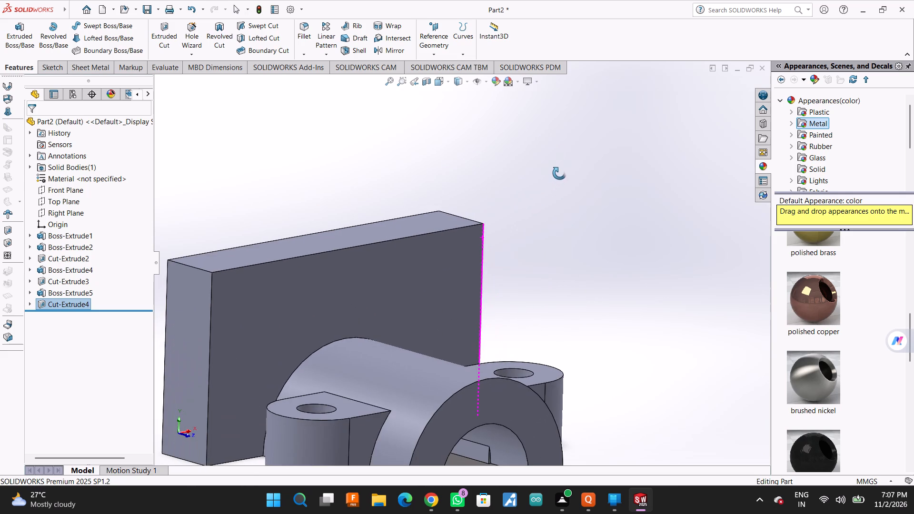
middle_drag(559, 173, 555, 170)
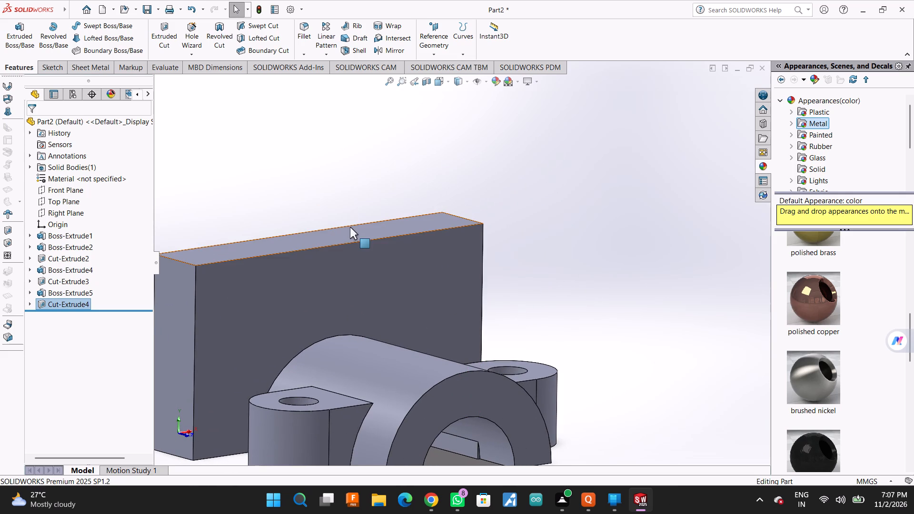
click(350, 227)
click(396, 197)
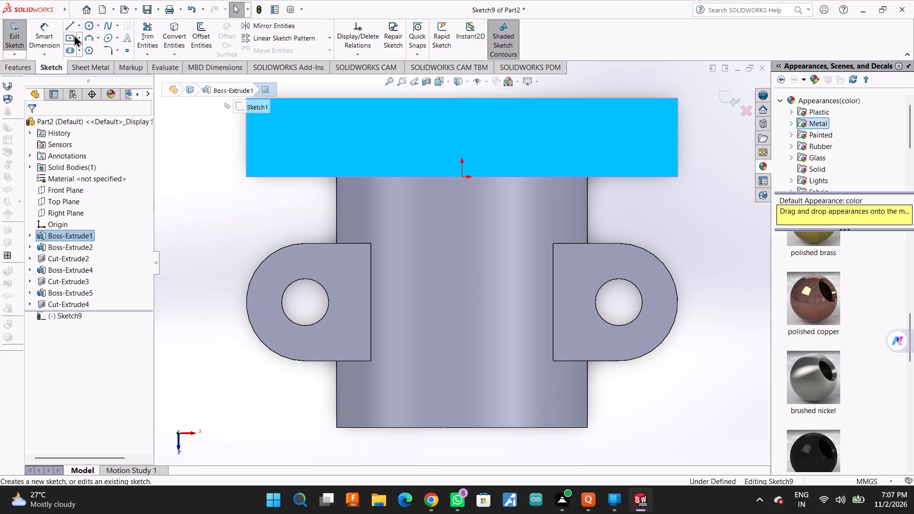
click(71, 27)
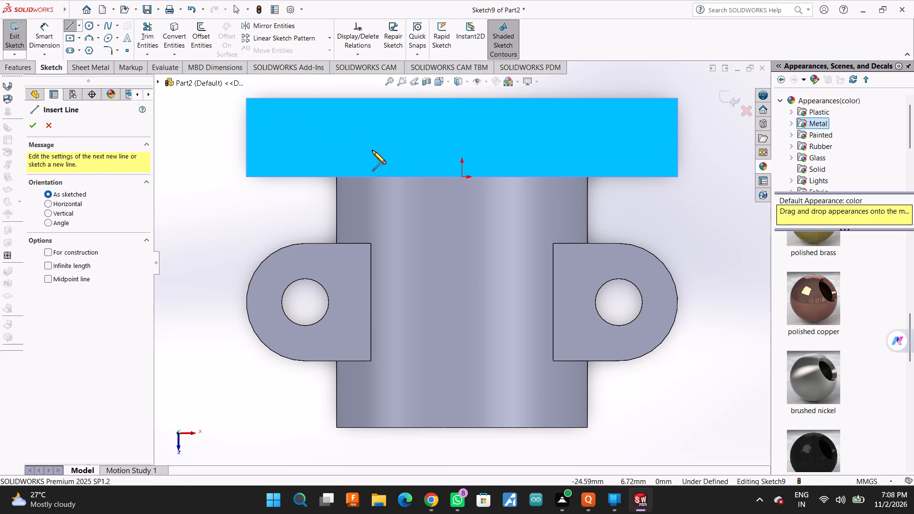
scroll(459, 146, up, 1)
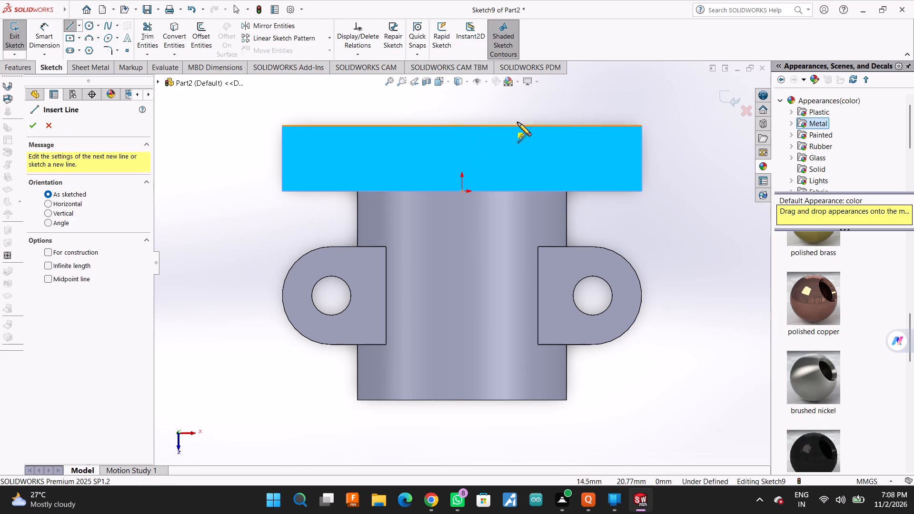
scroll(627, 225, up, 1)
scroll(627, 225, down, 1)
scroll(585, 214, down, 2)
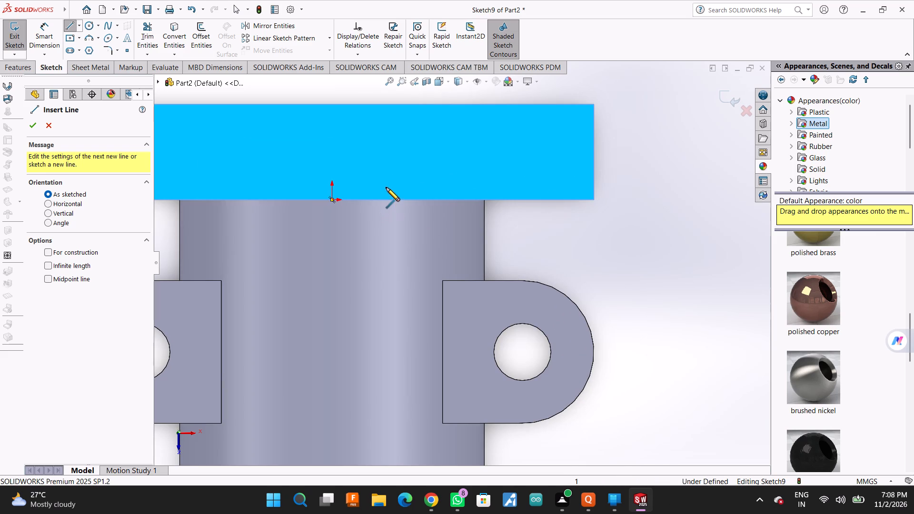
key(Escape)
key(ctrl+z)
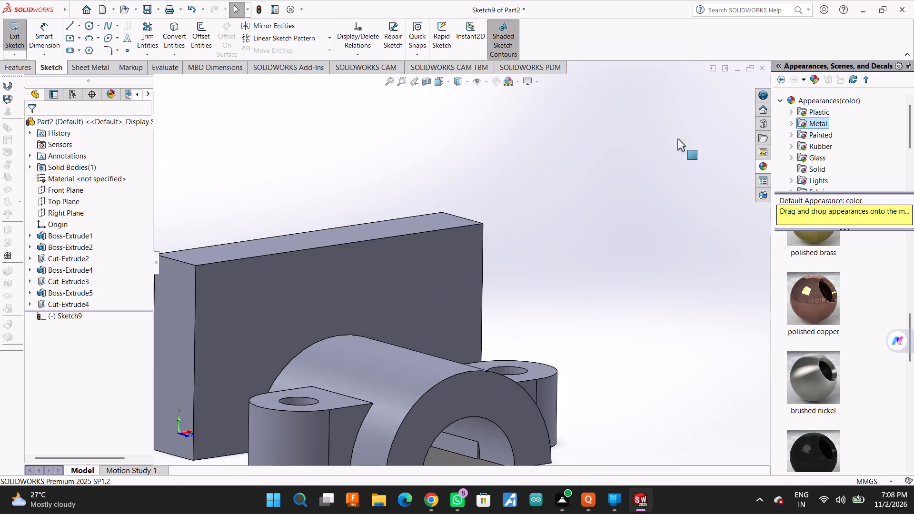
Start a sketch on the block's front face and draw a circle about 34 mm in diameter, centred about 84 mm directly above the origin.
scroll(527, 288, up, 2)
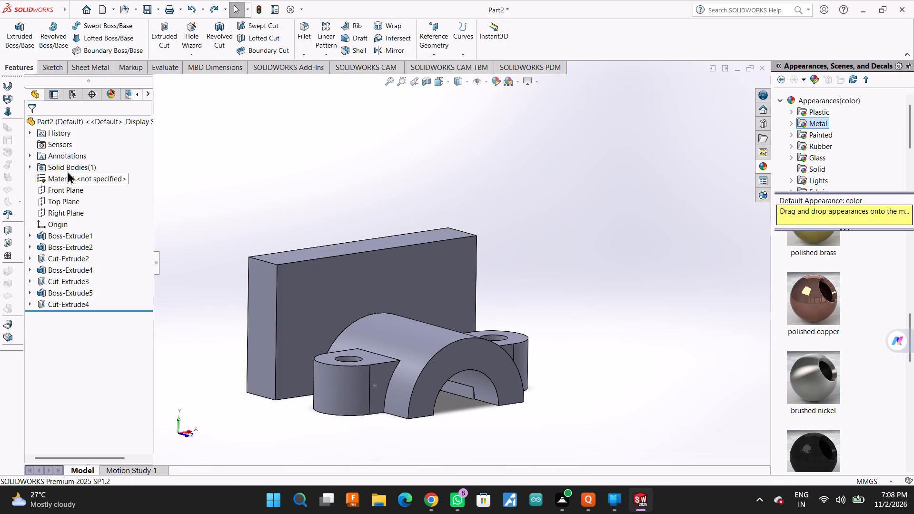
click(337, 265)
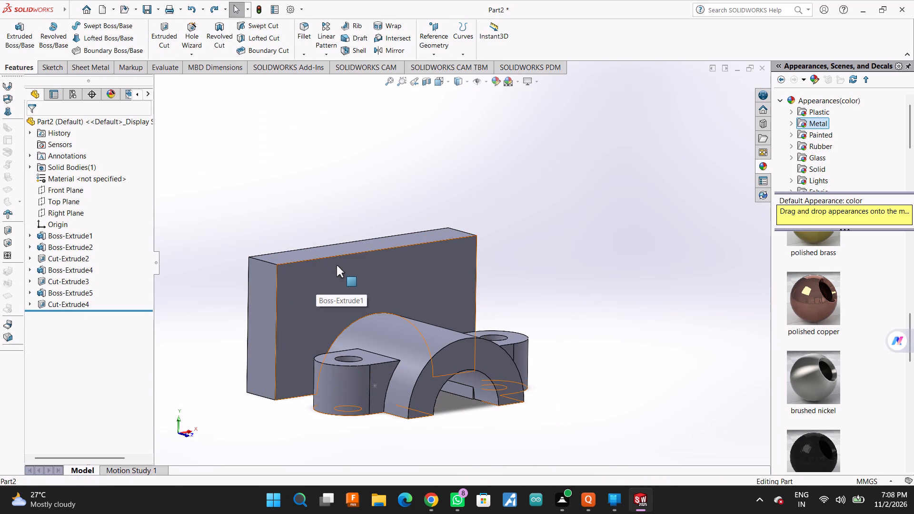
click(375, 232)
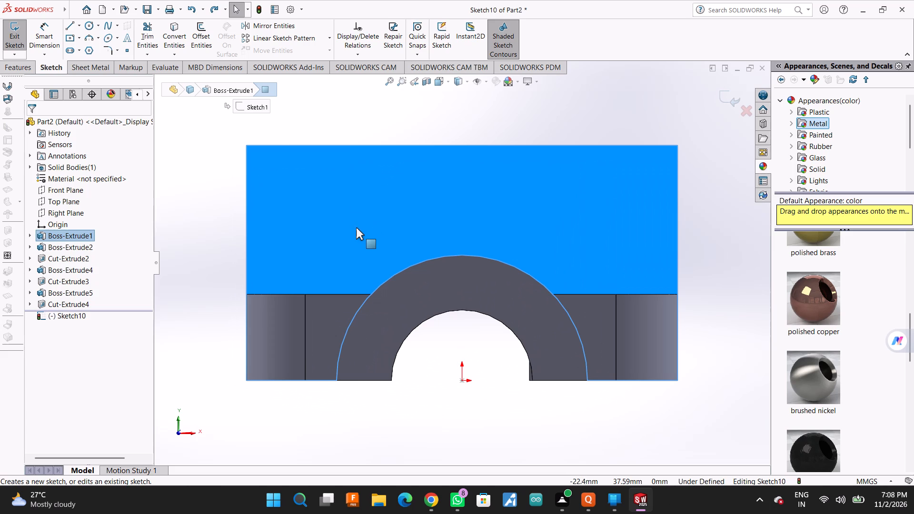
click(86, 22)
scroll(370, 268, up, 2)
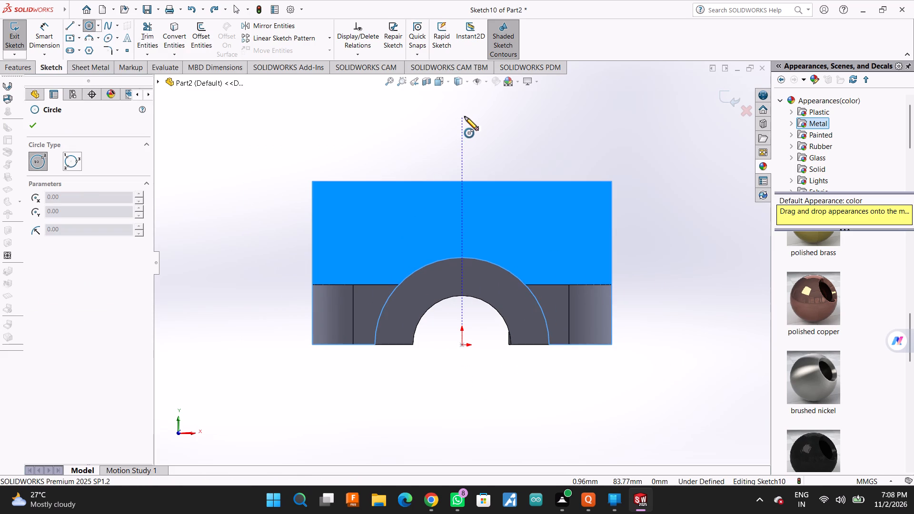
click(465, 117)
click(464, 163)
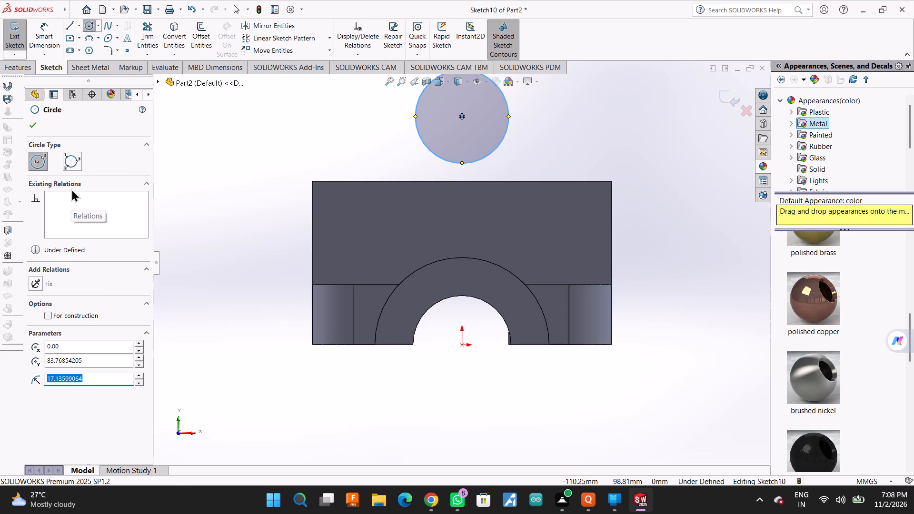
click(27, 128)
Dimension the circle above the block to a diameter of 44 mm.
click(38, 20)
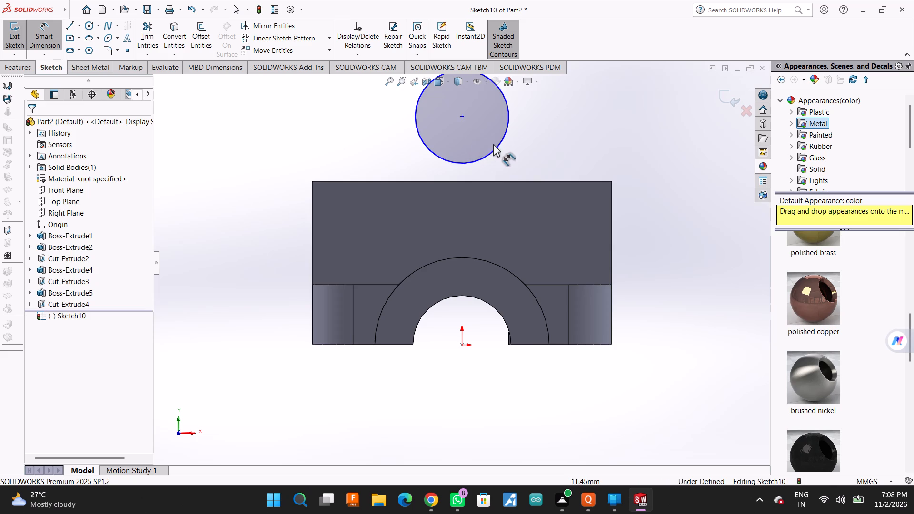
click(497, 151)
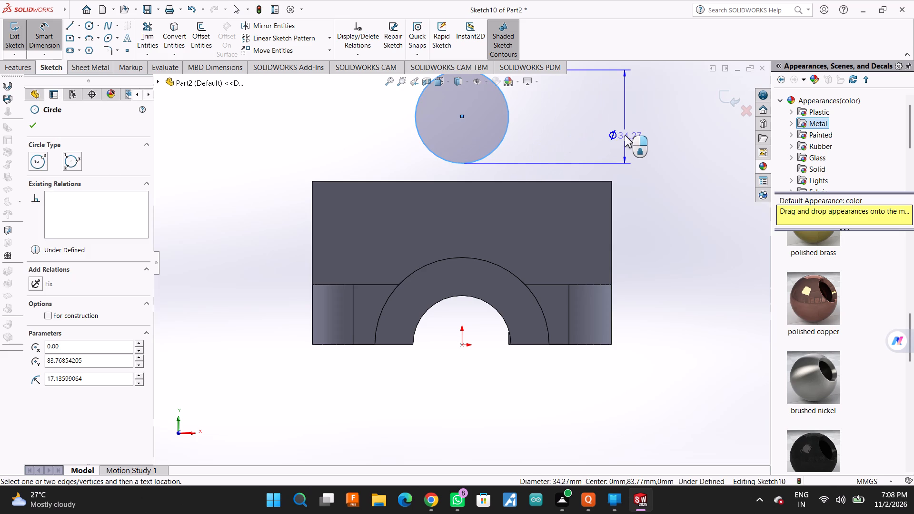
click(625, 135)
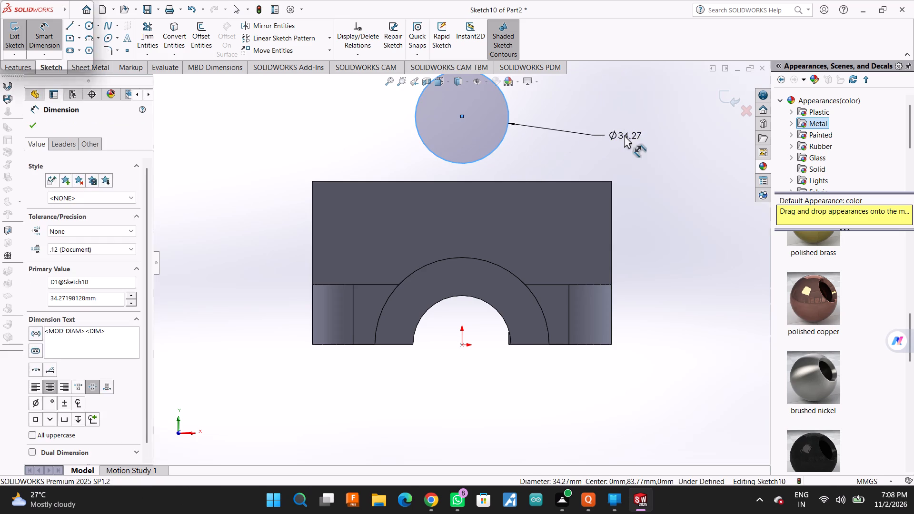
text(44)
key(Return)
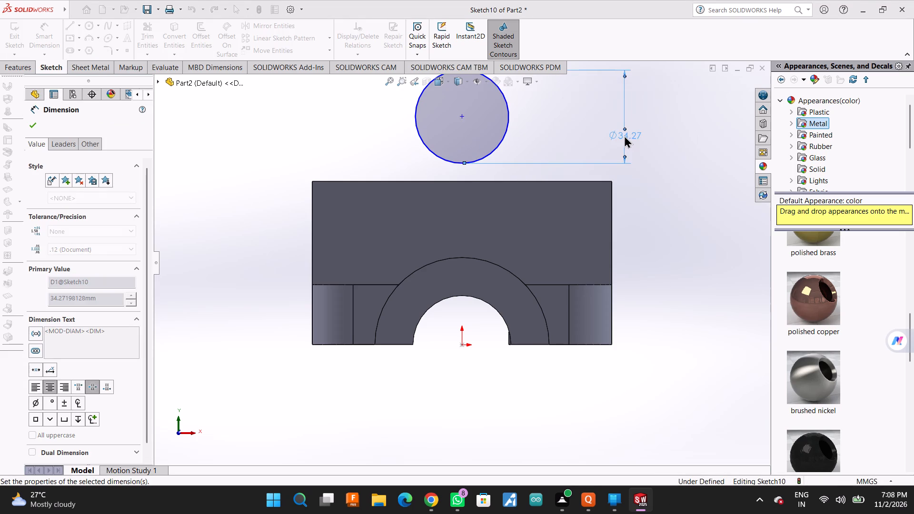
Dimension the vertical distance from the origin to the 44 mm circle's centre as 100 mm.
click(461, 115)
click(464, 344)
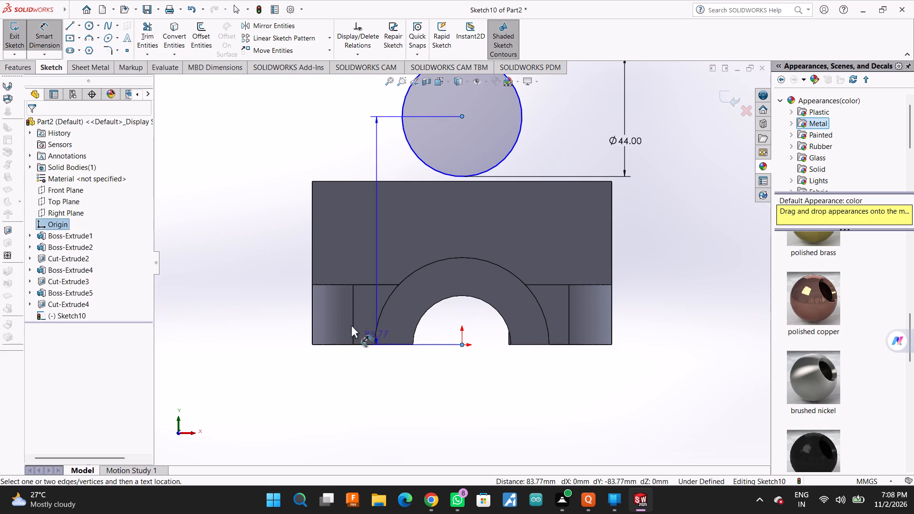
click(248, 240)
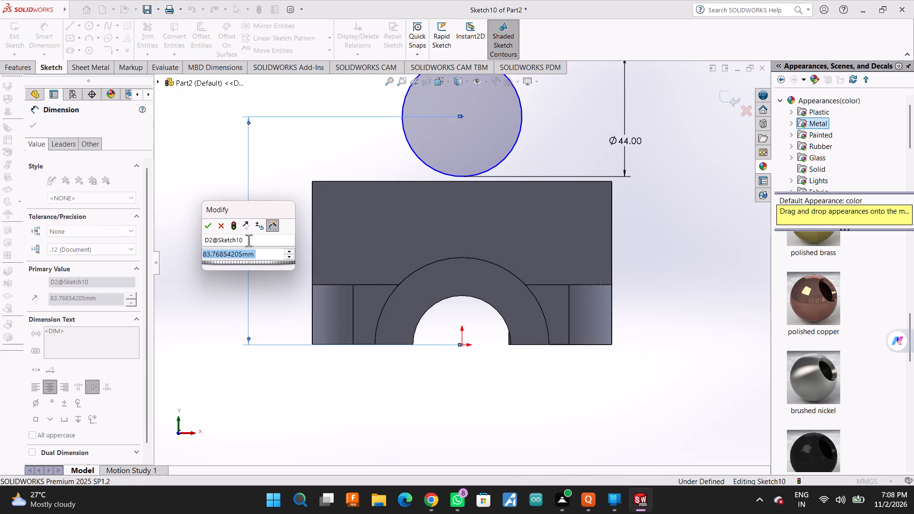
text(100)
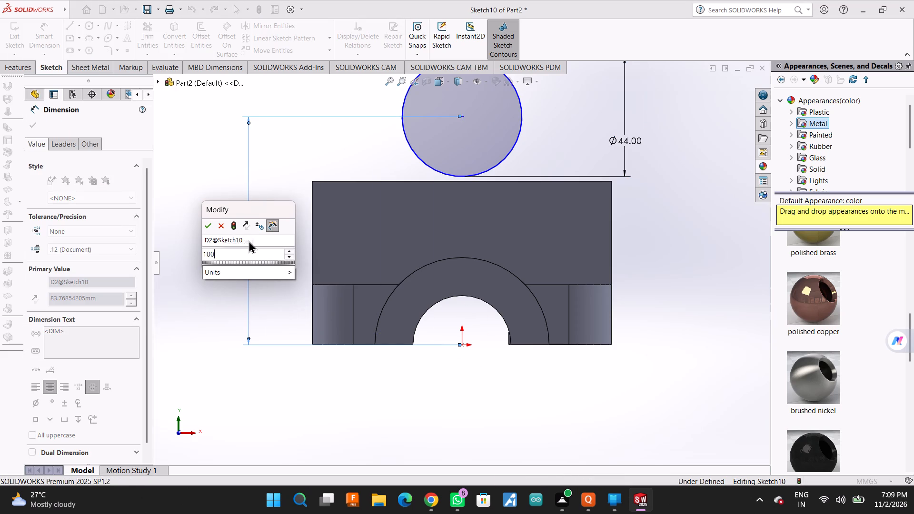
key(Return)
scroll(297, 267, up, 3)
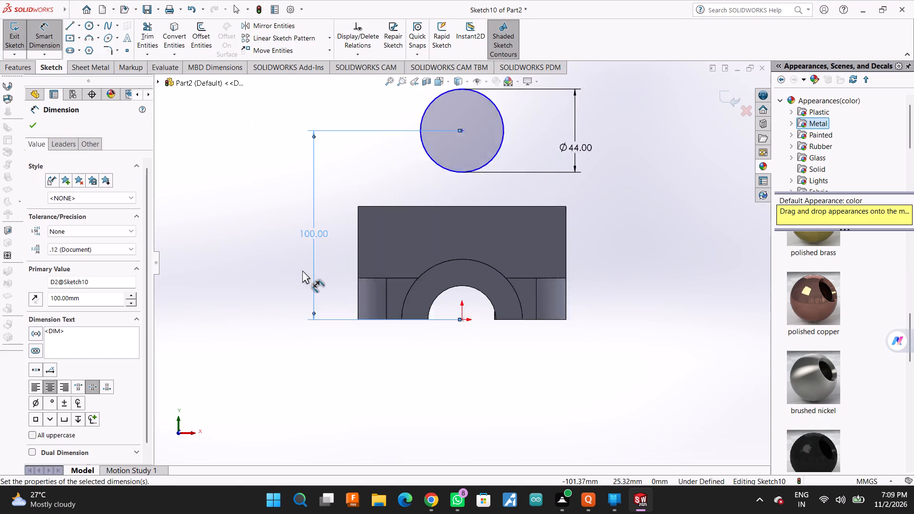
middle_drag(240, 181, 290, 240)
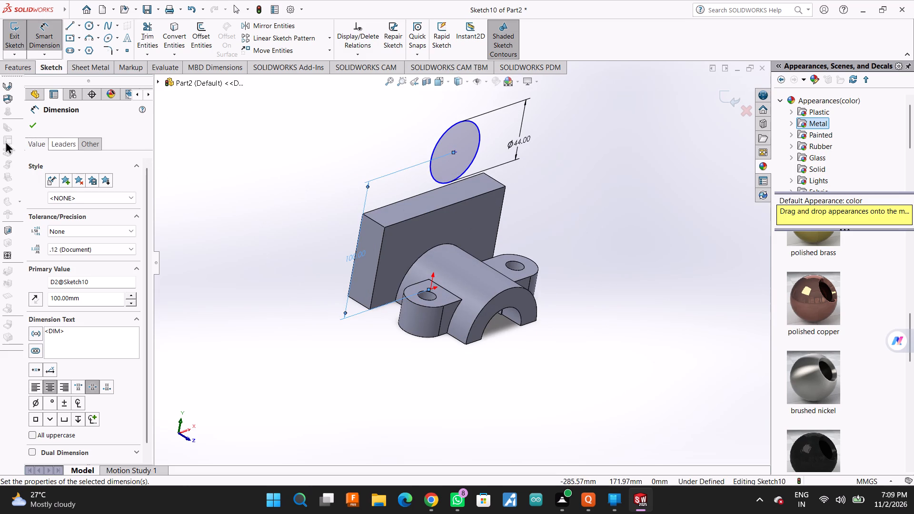
click(34, 120)
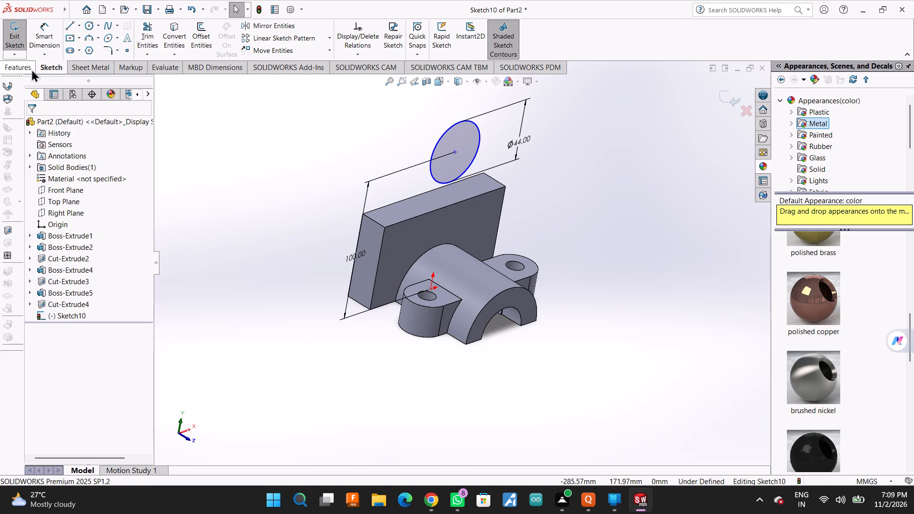
Extrude the 44 mm circle as a blind boss, 10 mm in Direction 1 and 30 mm in Direction 2.
click(31, 69)
click(17, 31)
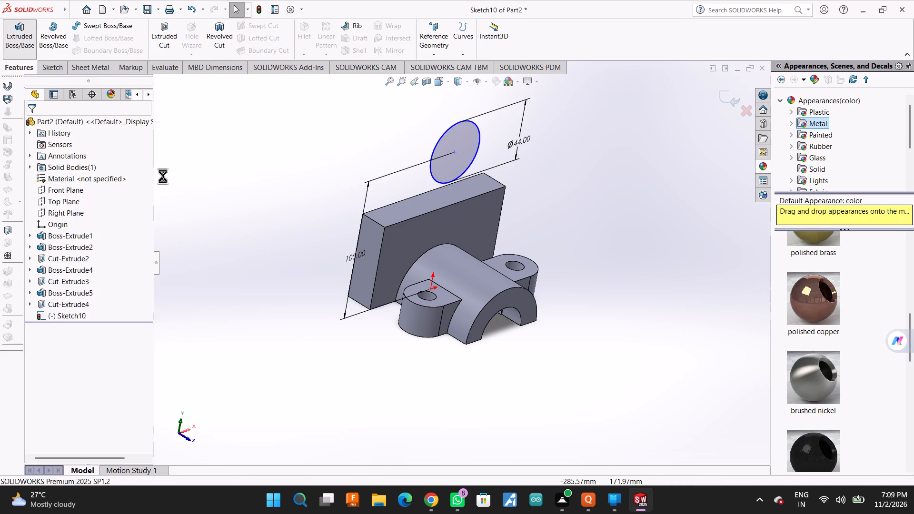
scroll(280, 268, up, 2)
middle_drag(260, 211, 280, 220)
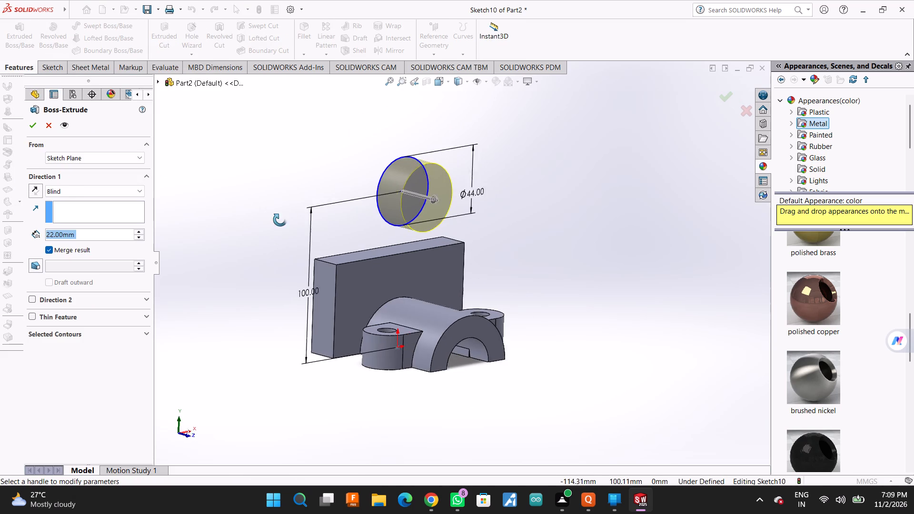
middle_drag(280, 220, 298, 231)
double_click(91, 236)
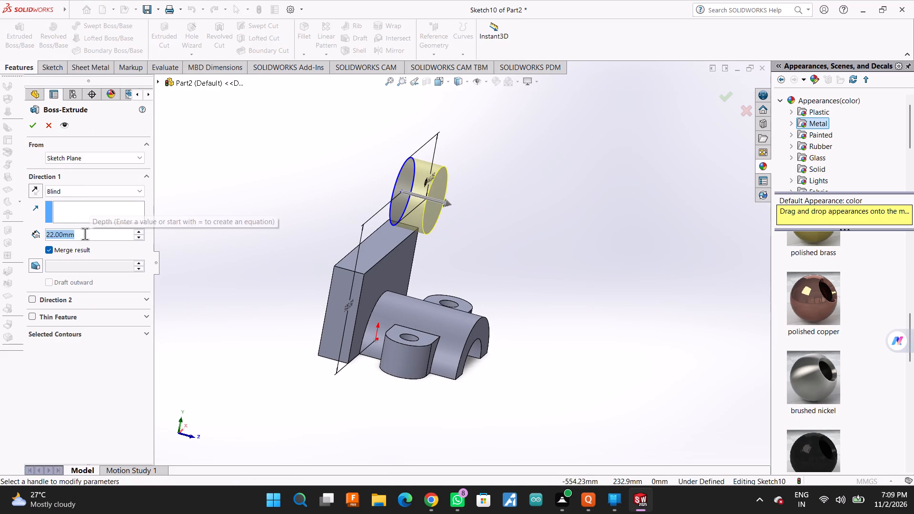
text(10)
key(Return)
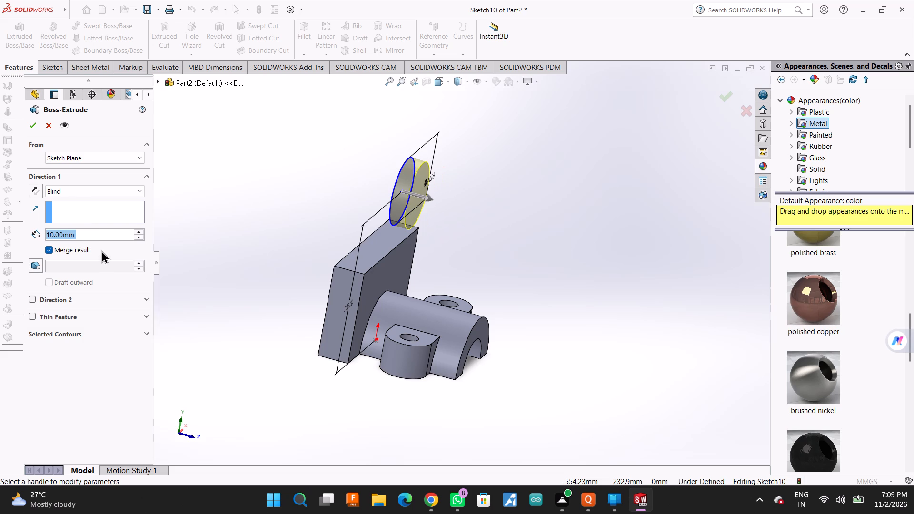
click(34, 298)
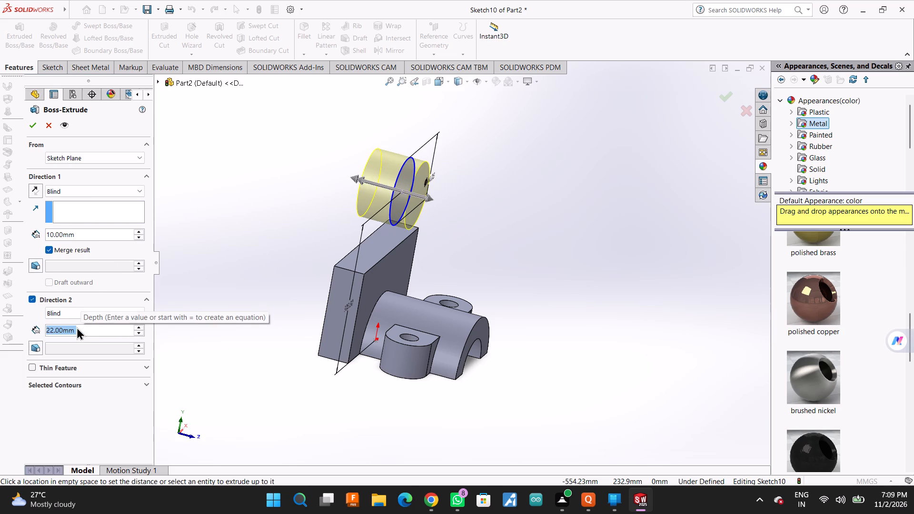
text(30)
key(Return)
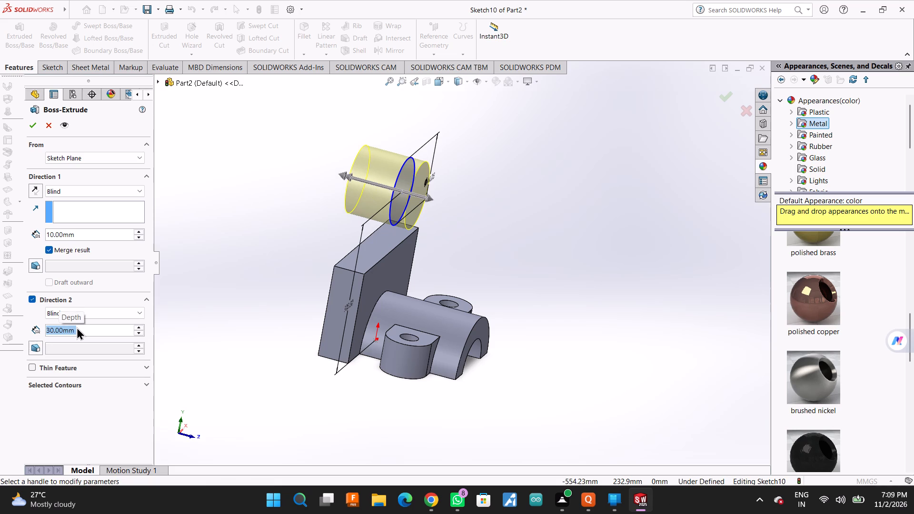
click(35, 125)
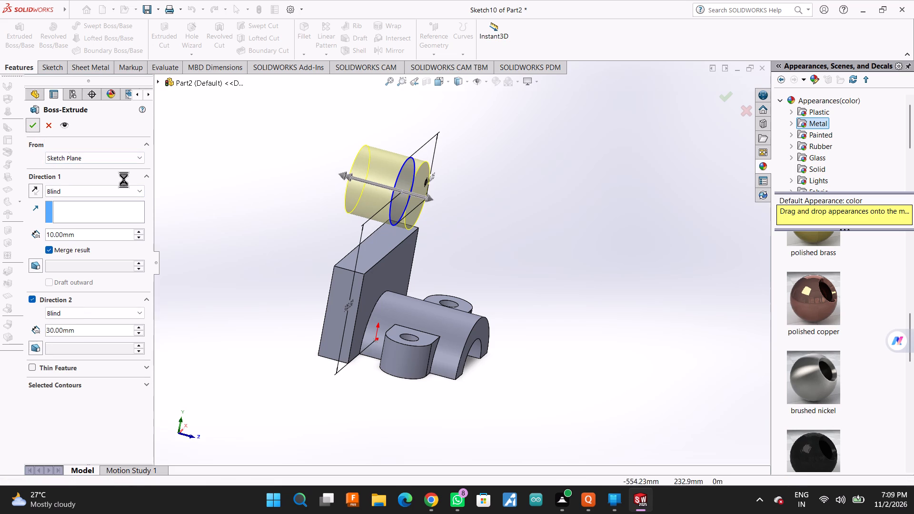
Start a sketch on the block's front face and draw a line from its upper-left corner to the cylinder's circular edge.
middle_drag(559, 237, 505, 216)
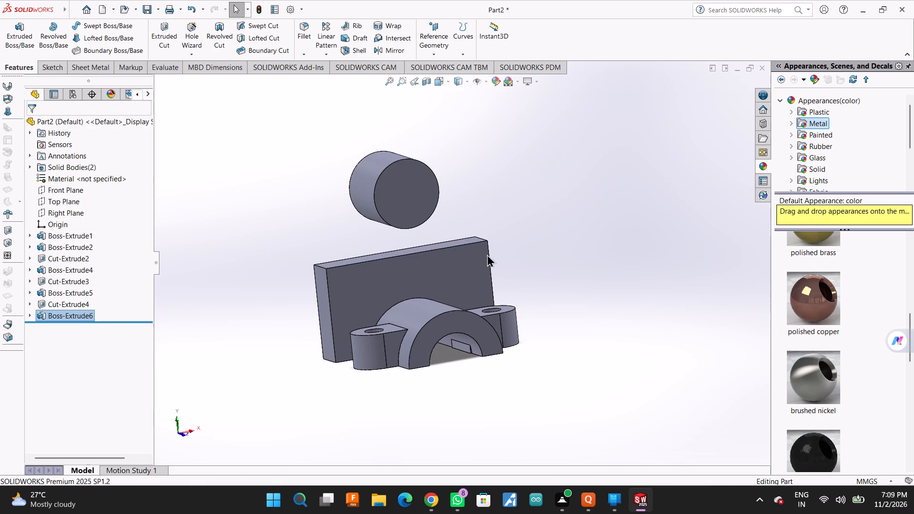
click(453, 272)
click(495, 245)
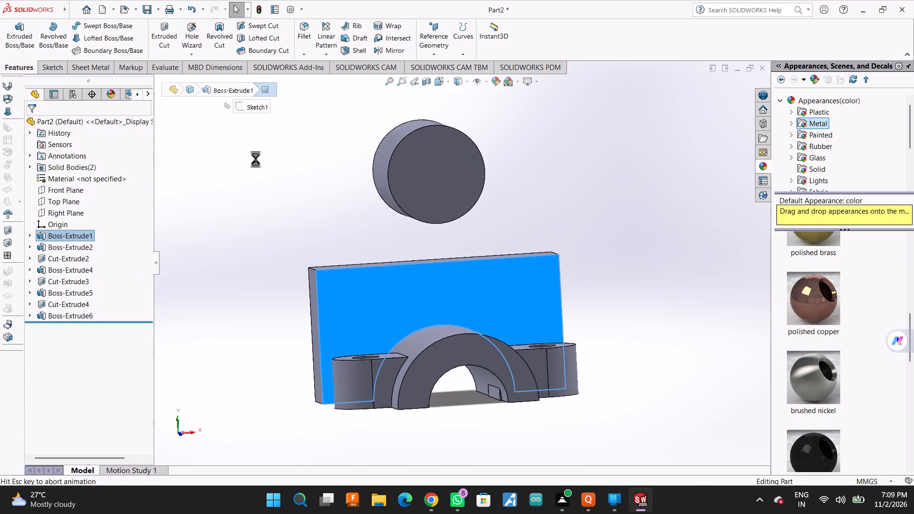
click(65, 27)
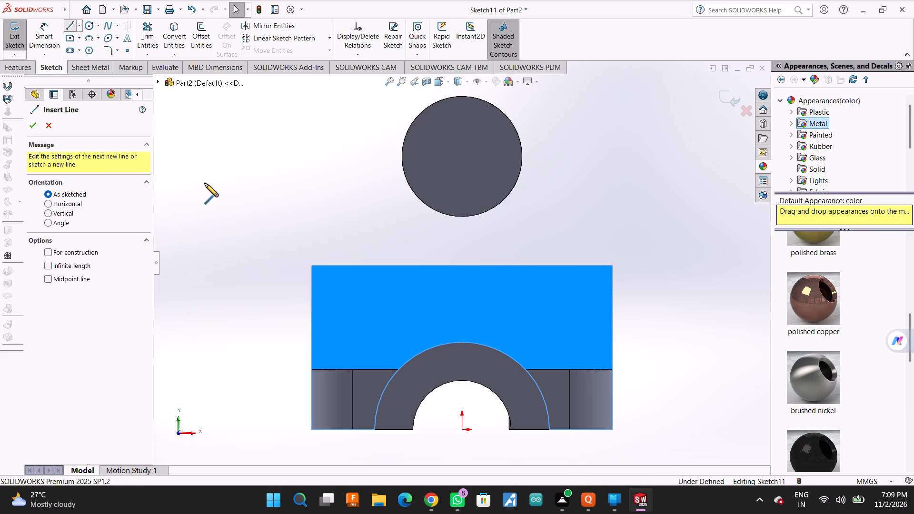
click(311, 265)
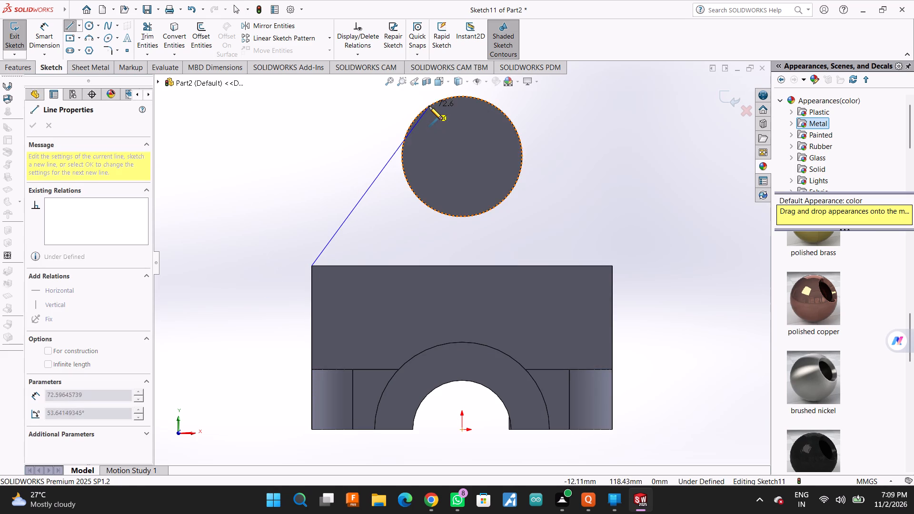
click(423, 112)
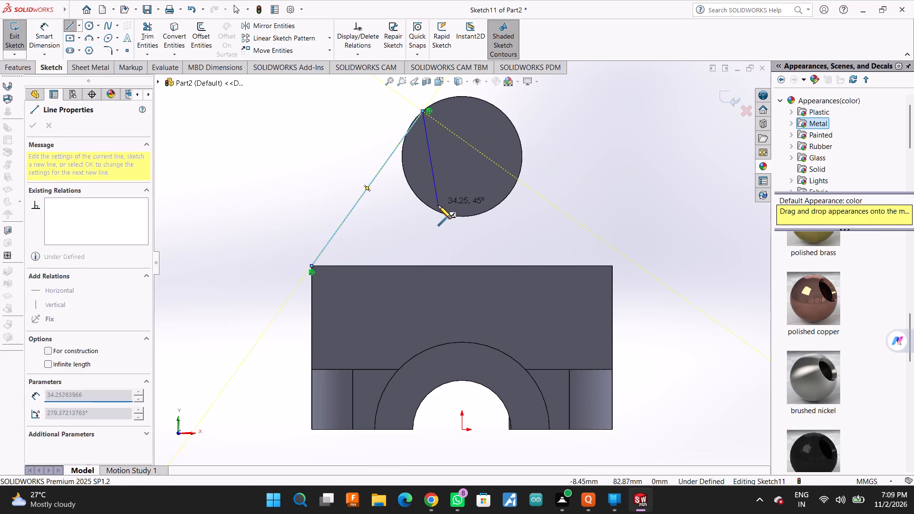
key(Escape)
Add a tangent relation between the sloping line and the cylinder's circular edge.
scroll(427, 171, down, 3)
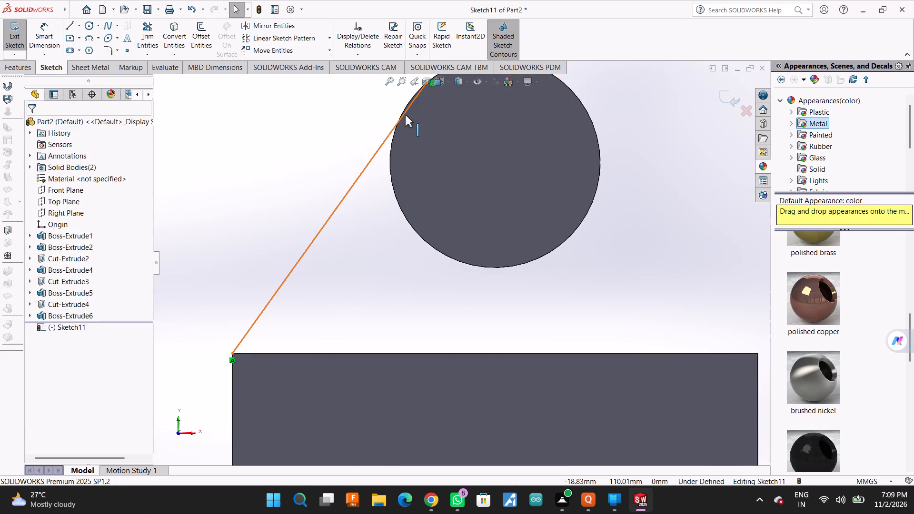
ctrl+click(405, 115)
ctrl+click(391, 158)
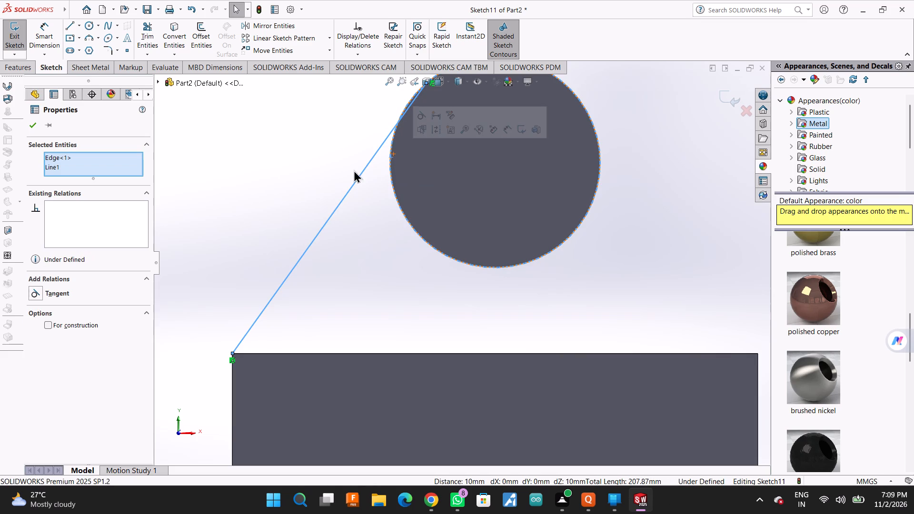
click(55, 292)
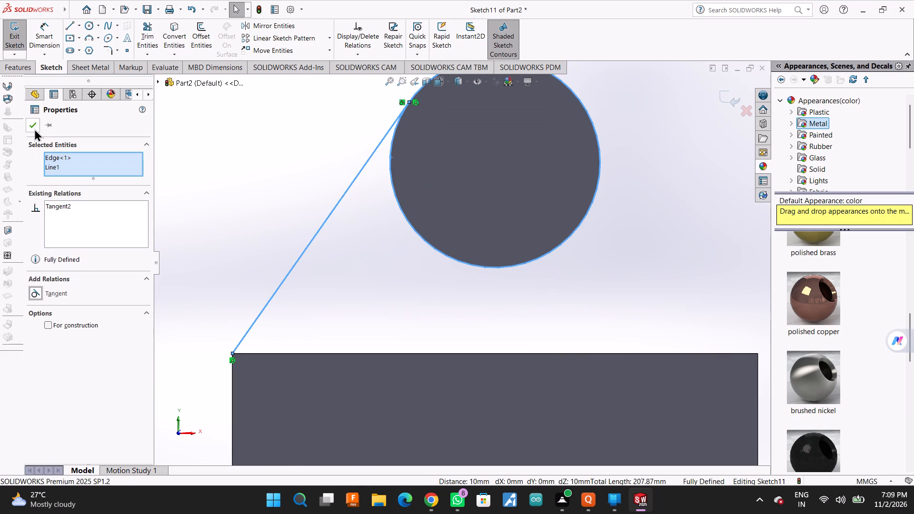
click(34, 128)
Draw a second sloping line, about 64 mm long, from the block's upper-right corner to the cylinder's circular edge.
scroll(221, 250, up, 3)
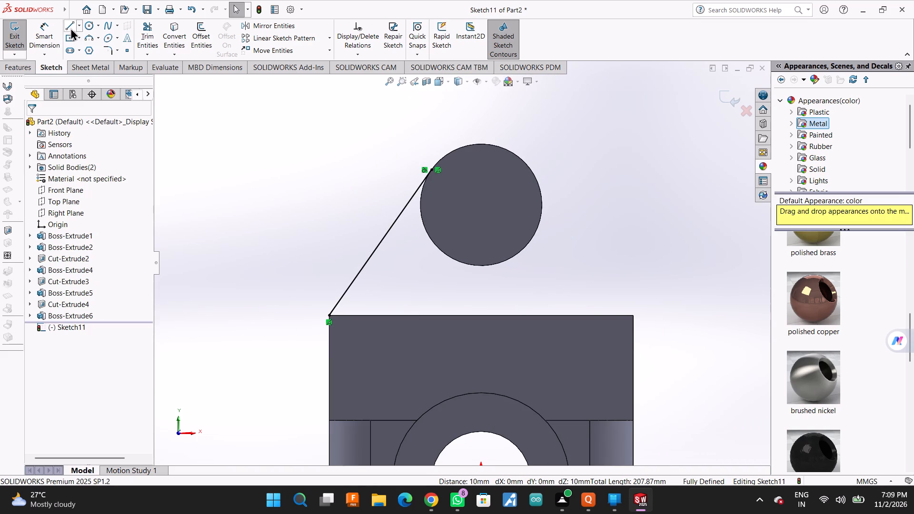
click(72, 26)
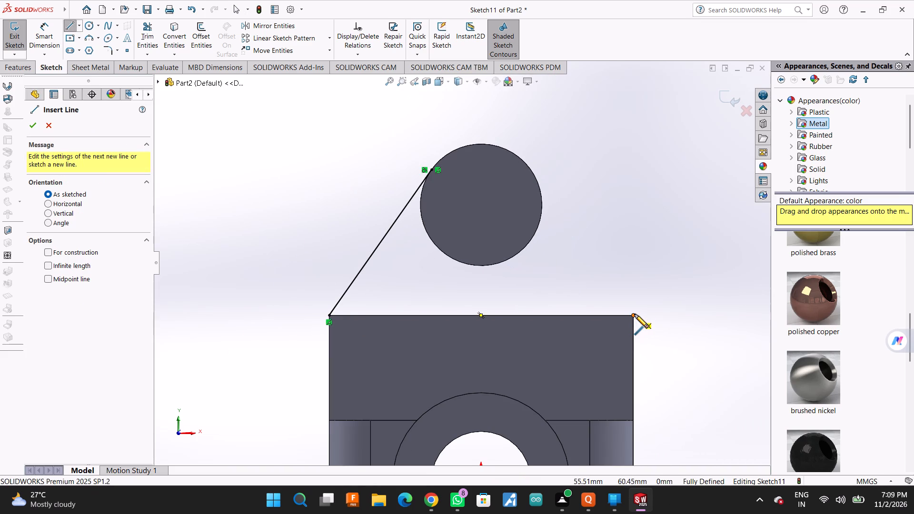
click(635, 314)
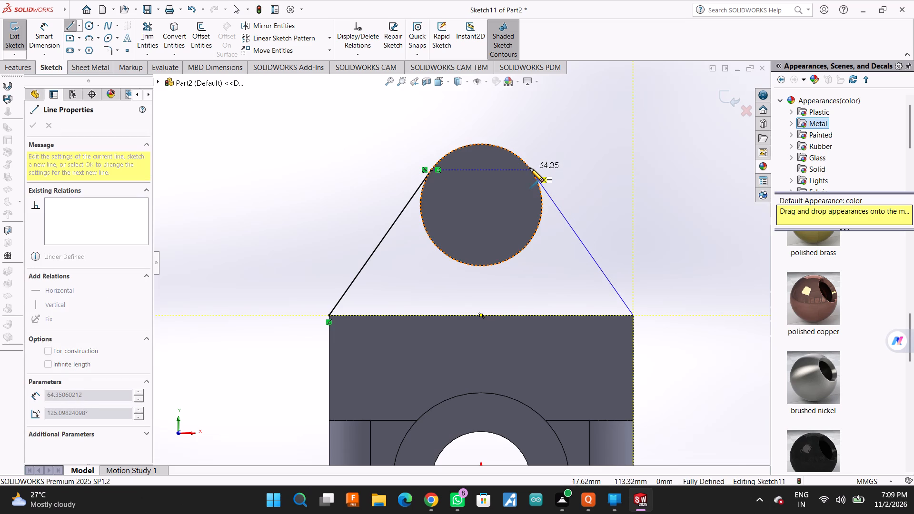
click(530, 168)
key(Escape)
Make the second sloping line tangent to the cylinder's circular edge.
ctrl+click(578, 233)
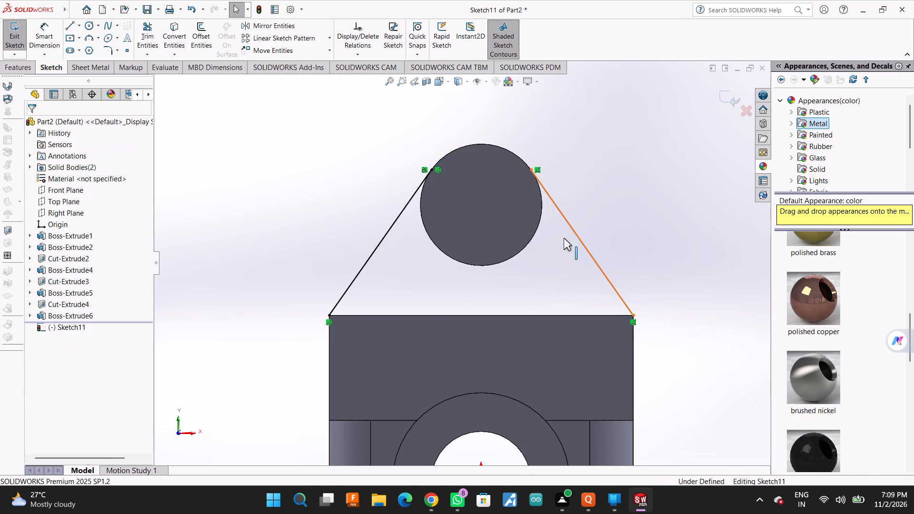
ctrl+click(526, 245)
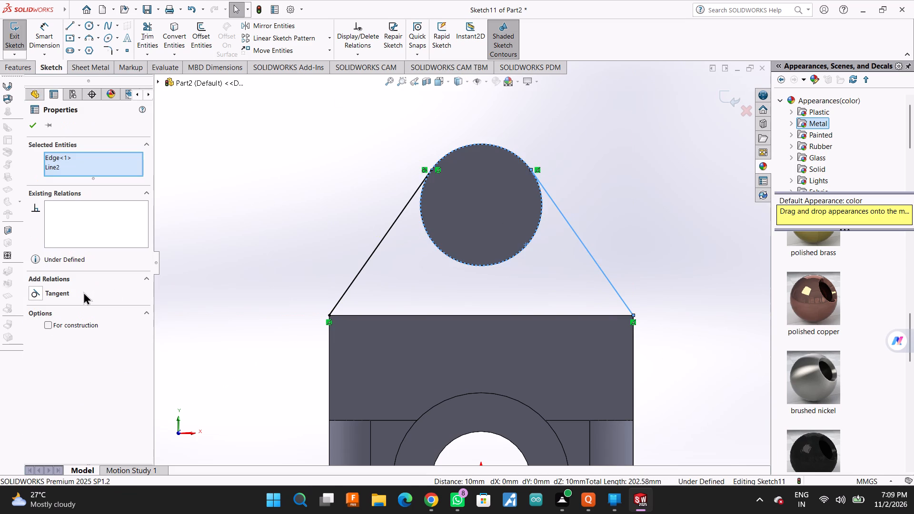
click(64, 294)
click(31, 128)
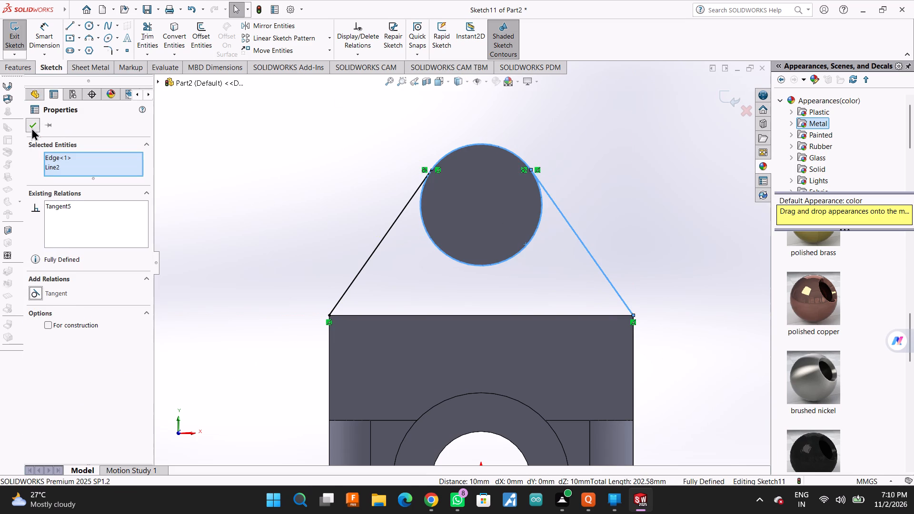
Draw a 110 mm horizontal line along the block's top edge, joining the lower ends of the two sloping lines.
click(72, 27)
click(328, 317)
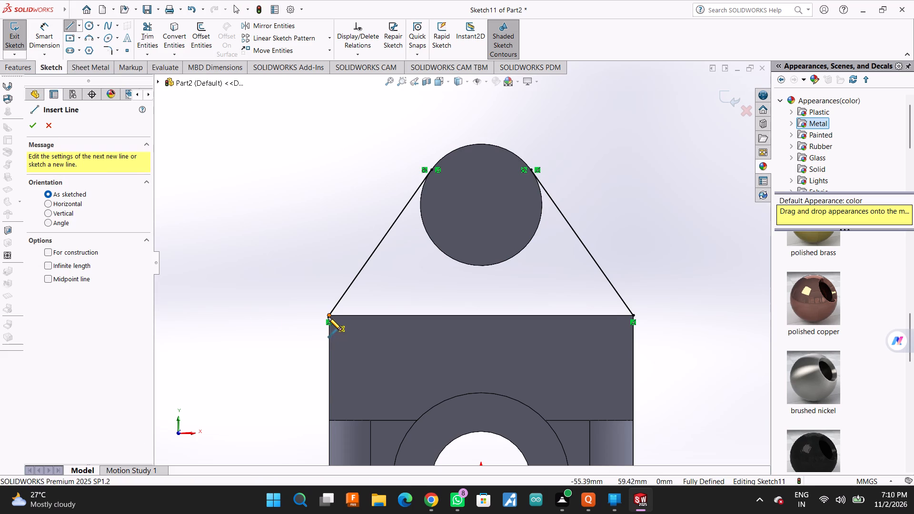
click(633, 317)
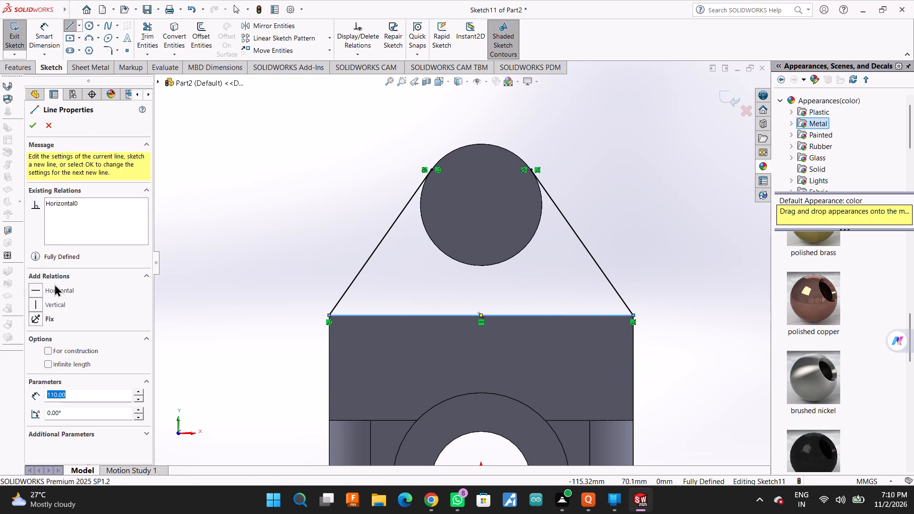
scroll(563, 310, down, 12)
scroll(627, 287, down, 1)
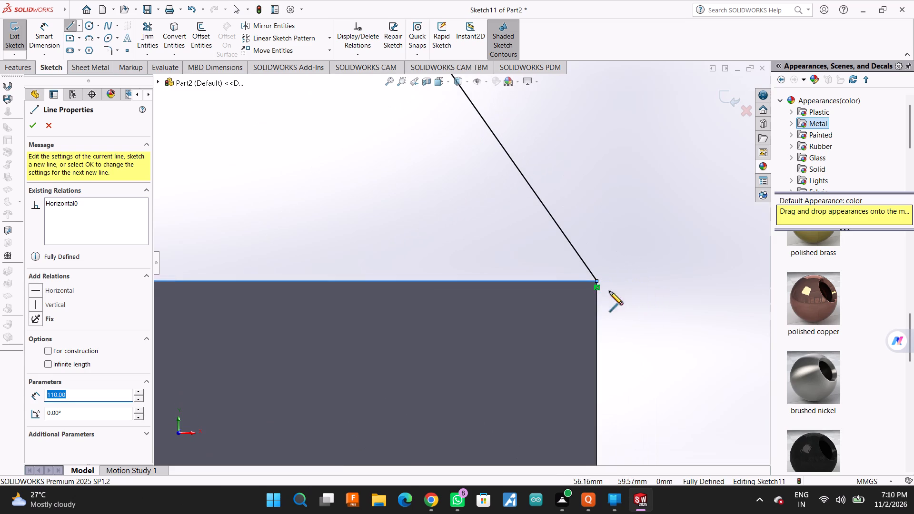
scroll(609, 291, down, 13)
scroll(517, 268, up, 6)
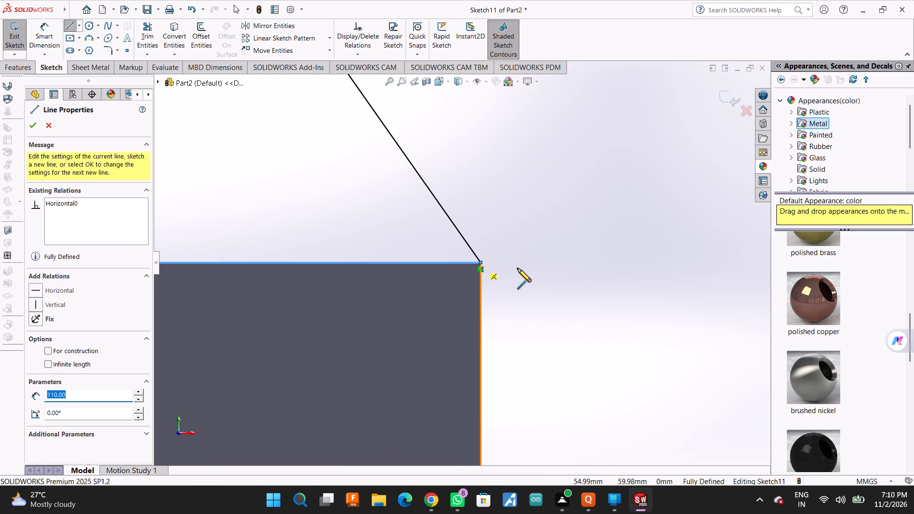
scroll(517, 268, up, 20)
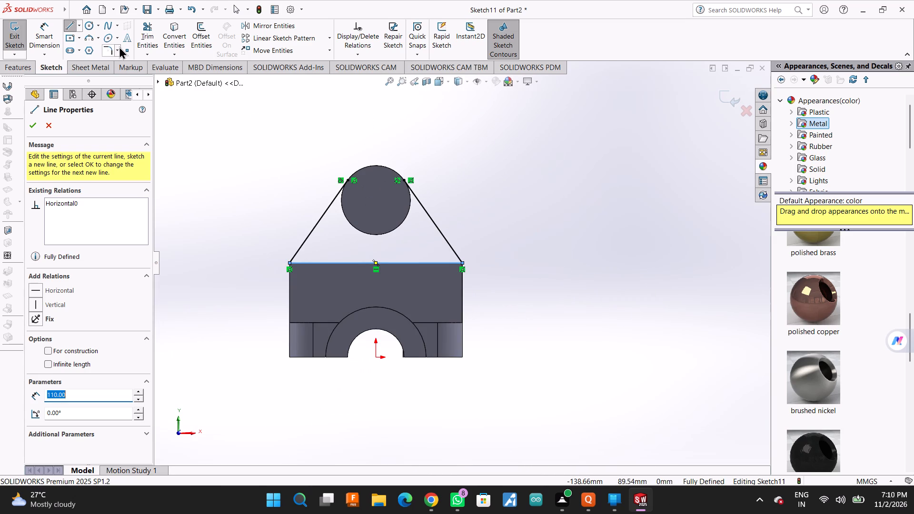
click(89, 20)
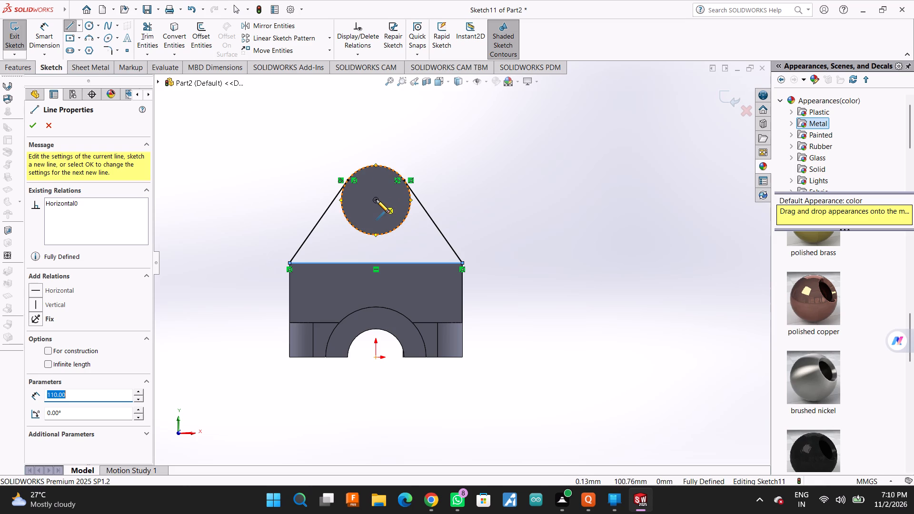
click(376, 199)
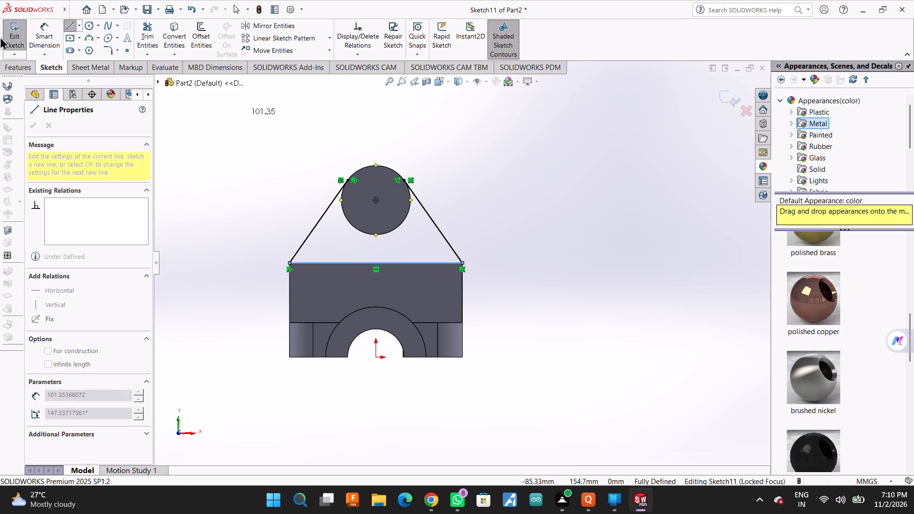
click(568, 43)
Draw a circle of 22 mm radius centred on the upper cylinder, coinciding with its circular edge.
click(85, 28)
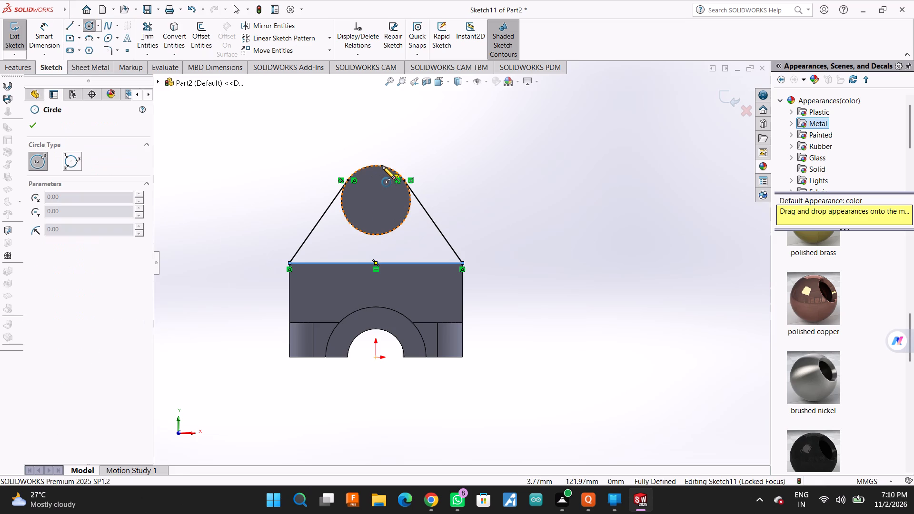
click(374, 200)
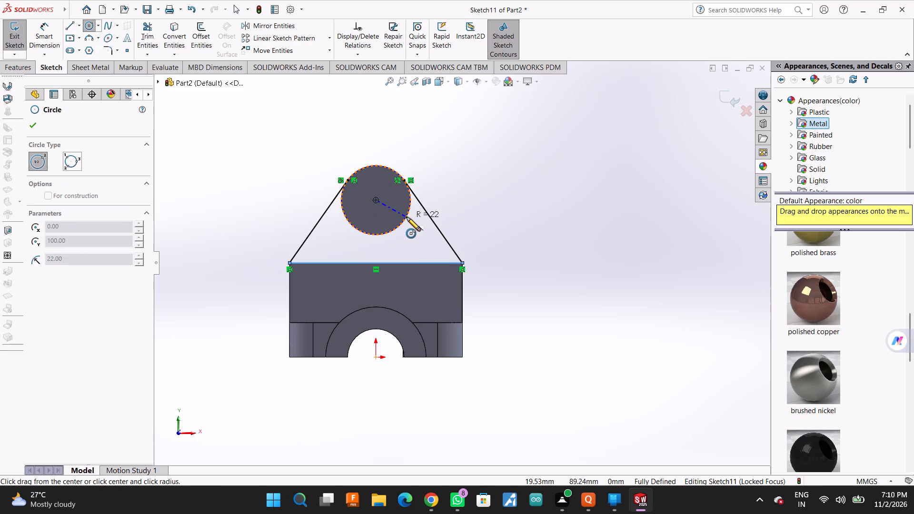
click(407, 217)
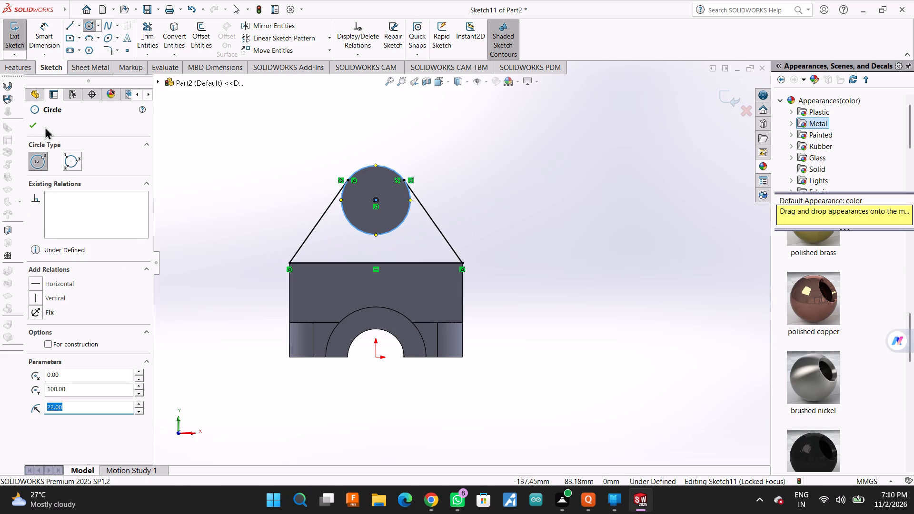
click(36, 125)
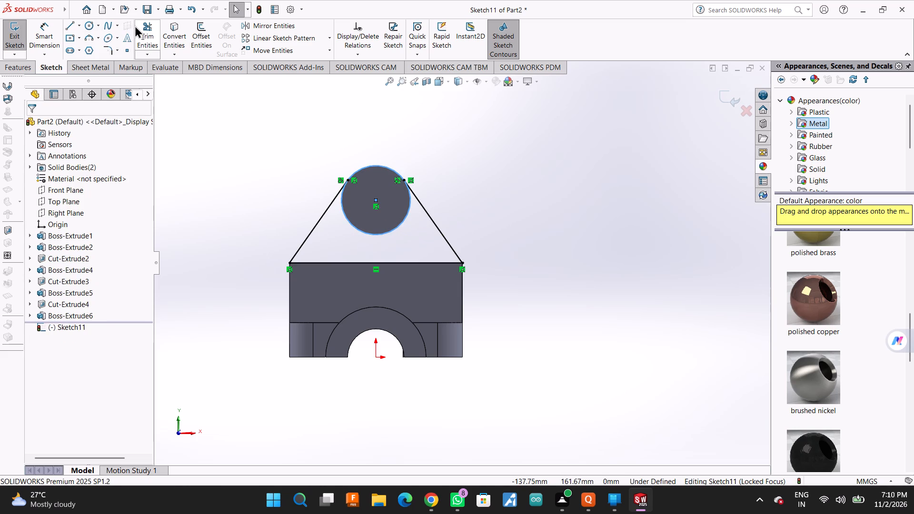
Trim away the circle's upper arc between the two tangent lines, keeping the lower arc to close the web profile.
click(137, 26)
drag(354, 152, 369, 190)
middle_drag(420, 162, 471, 189)
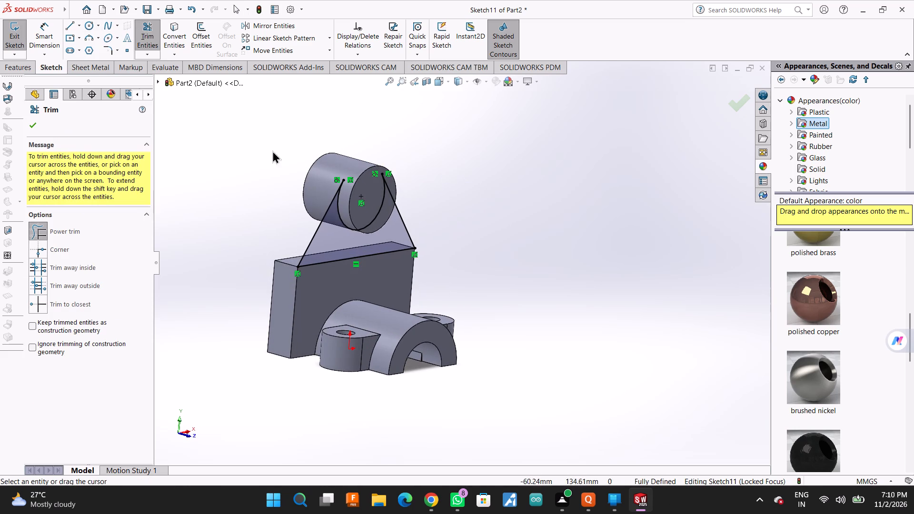
click(30, 130)
Extrude the web profile 10 mm blind in the reversed direction, back over the block, with the result merged.
click(11, 68)
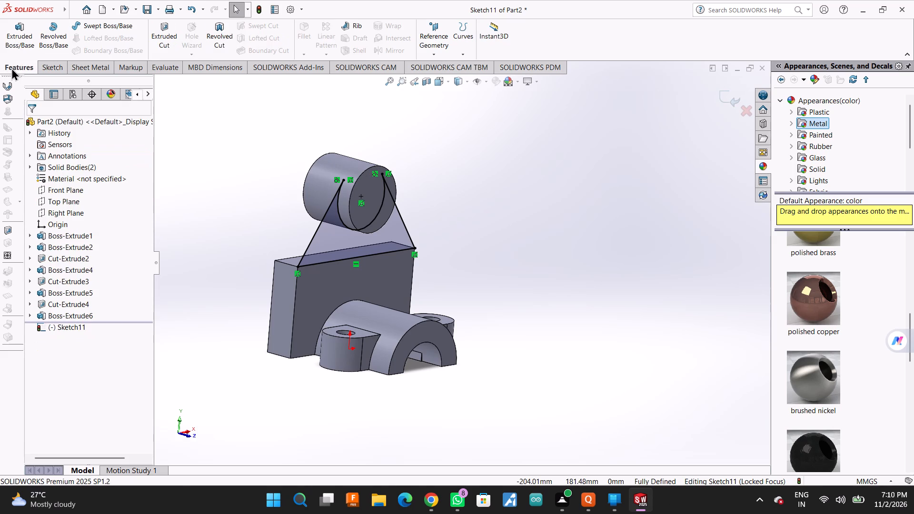
click(15, 33)
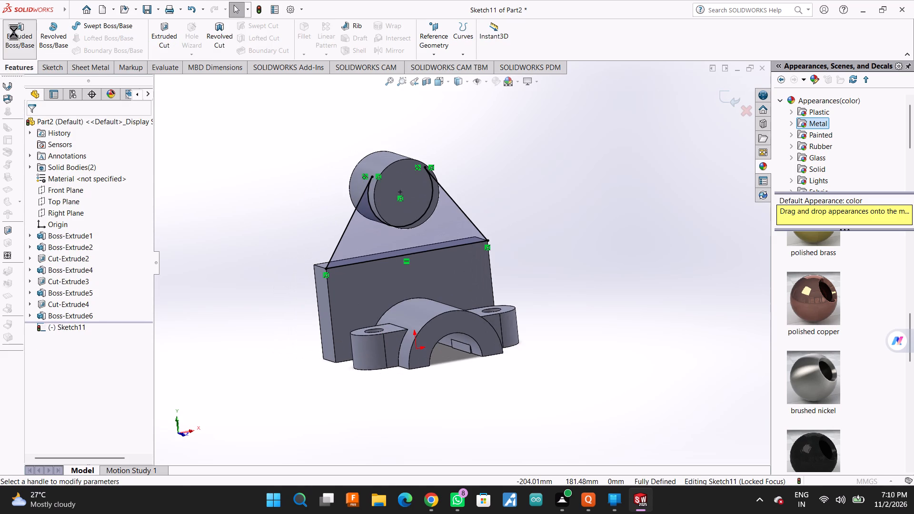
text(10)
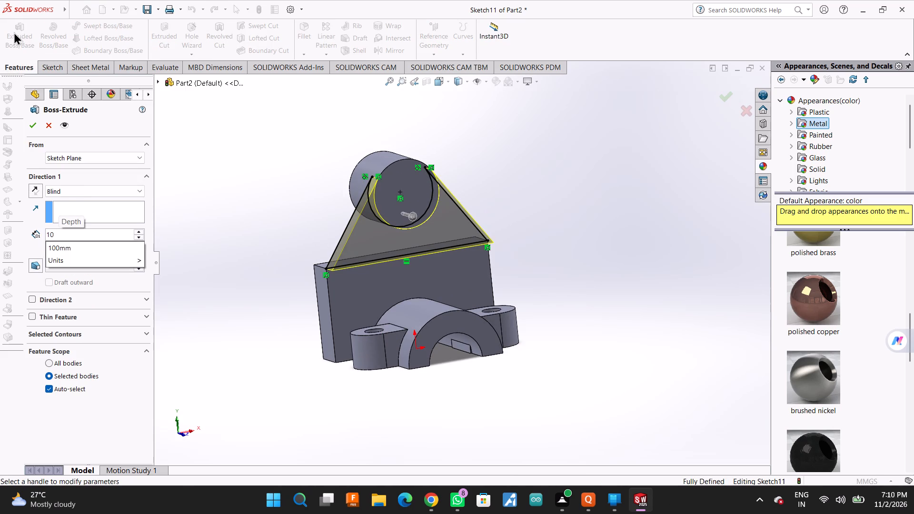
click(34, 186)
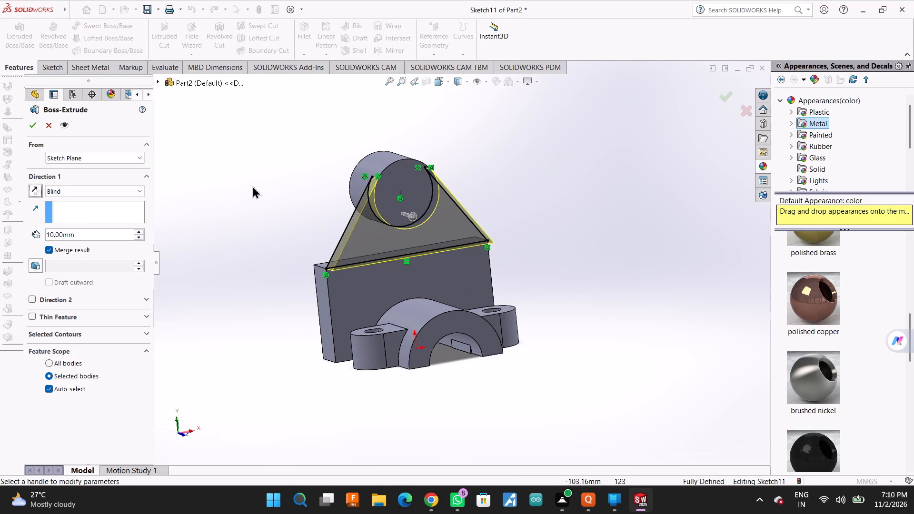
middle_drag(309, 201, 350, 237)
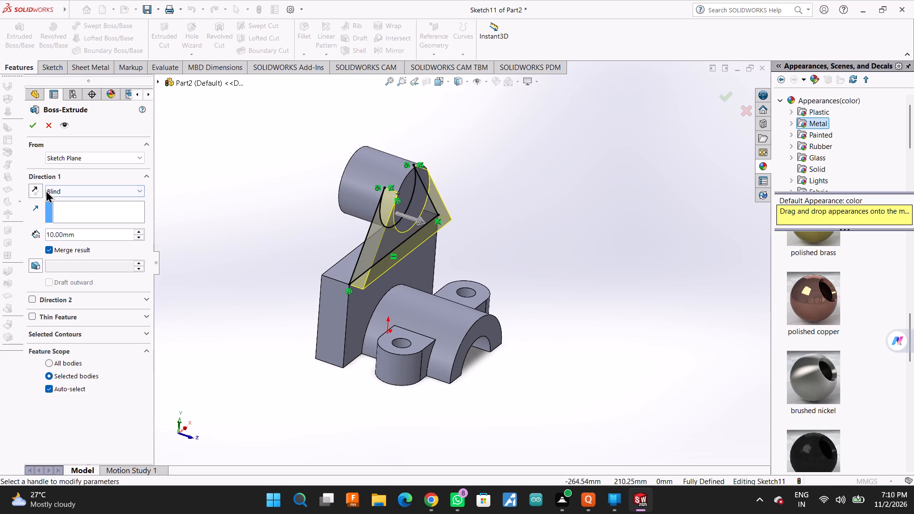
click(37, 189)
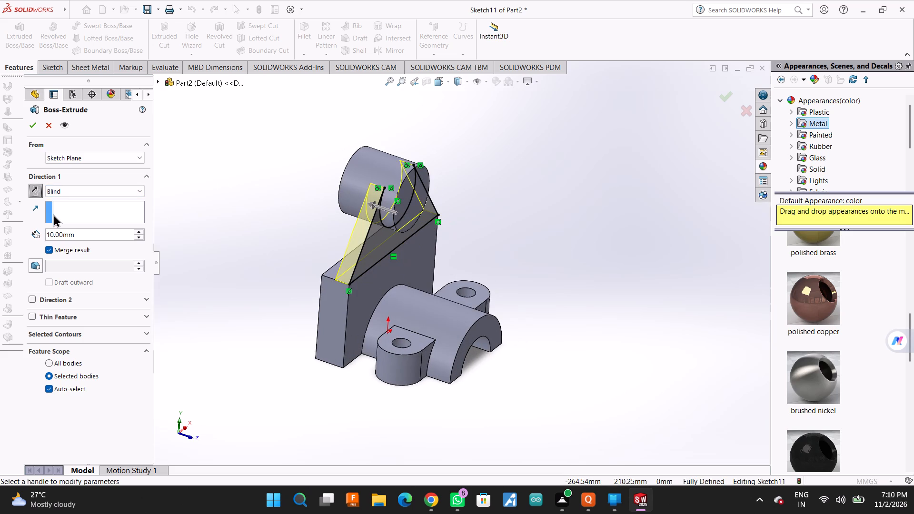
click(32, 127)
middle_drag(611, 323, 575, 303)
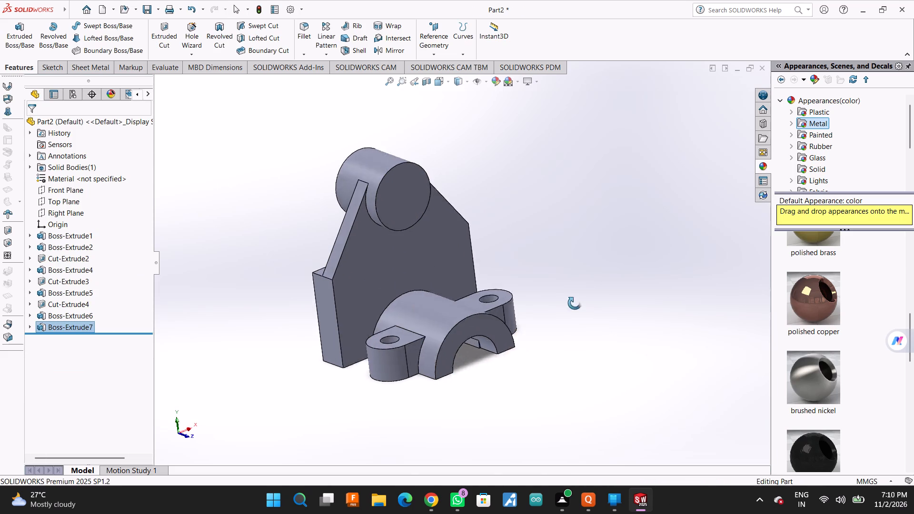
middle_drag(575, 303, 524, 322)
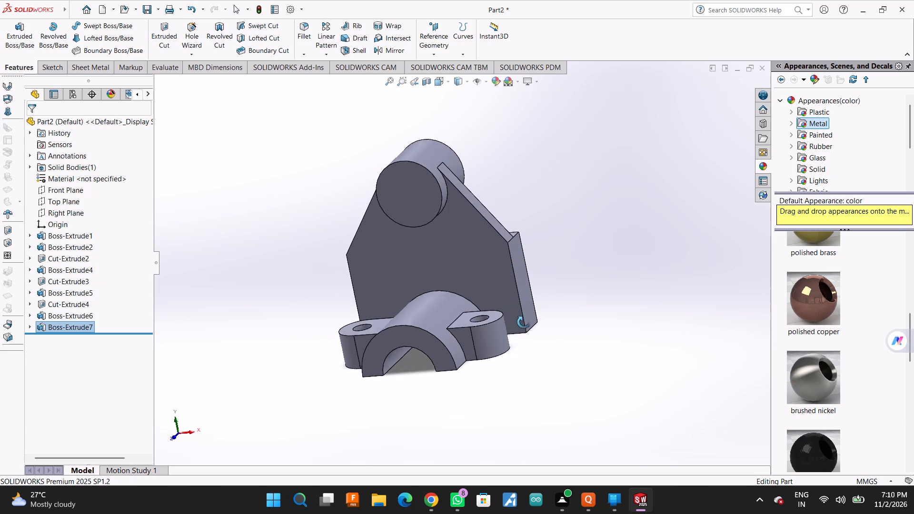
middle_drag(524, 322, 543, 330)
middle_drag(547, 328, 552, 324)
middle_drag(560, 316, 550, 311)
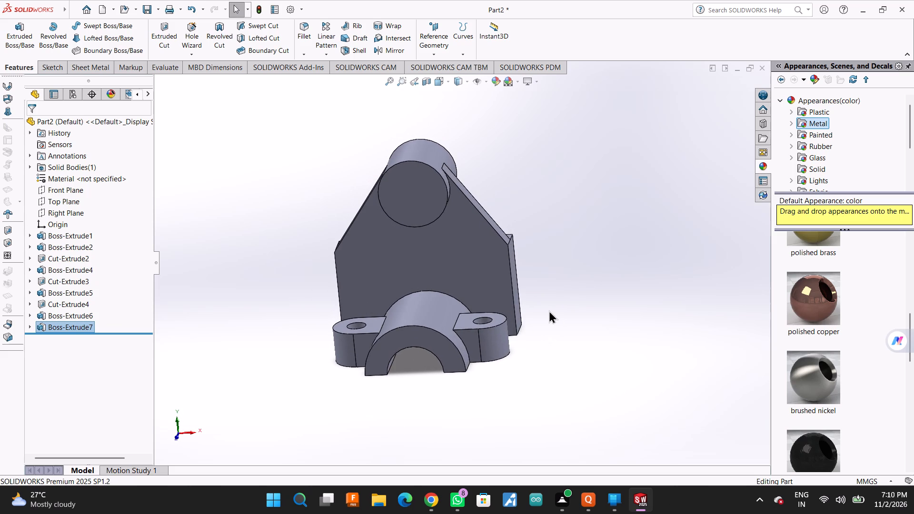
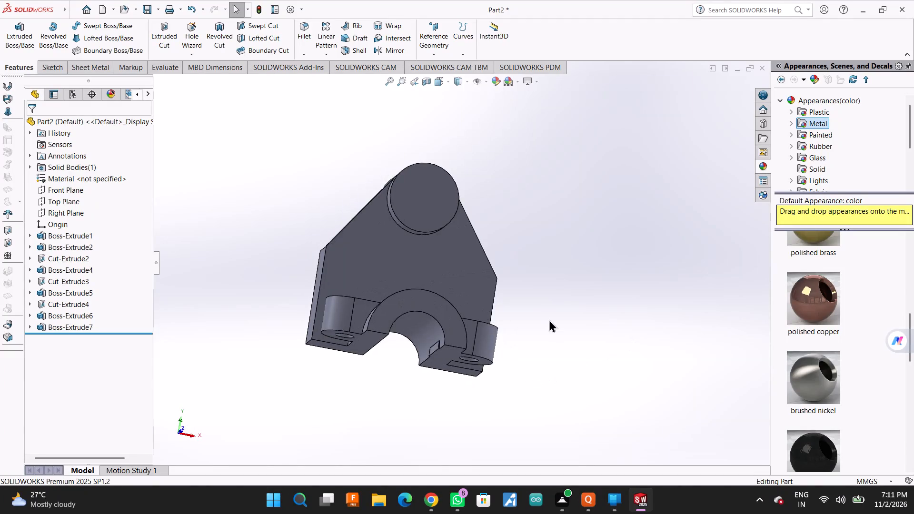
Sketch a circle of about 11.8 mm radius on the upper cylinder's front face, centred on the cylinder.
middle_drag(549, 319, 527, 419)
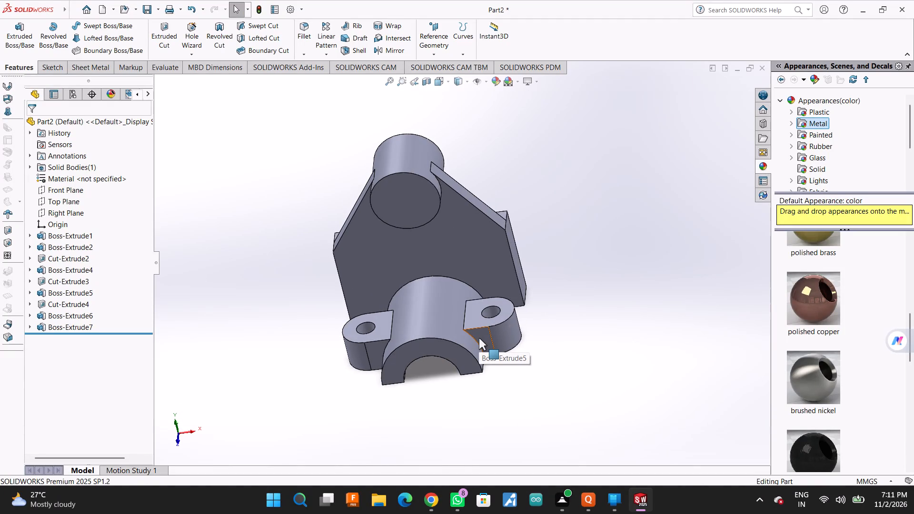
scroll(479, 338, up, 2)
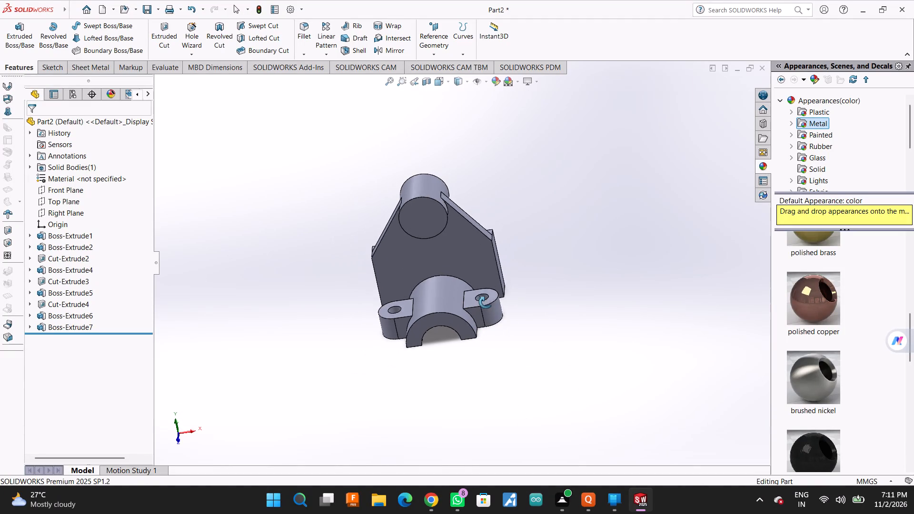
click(413, 216)
click(457, 192)
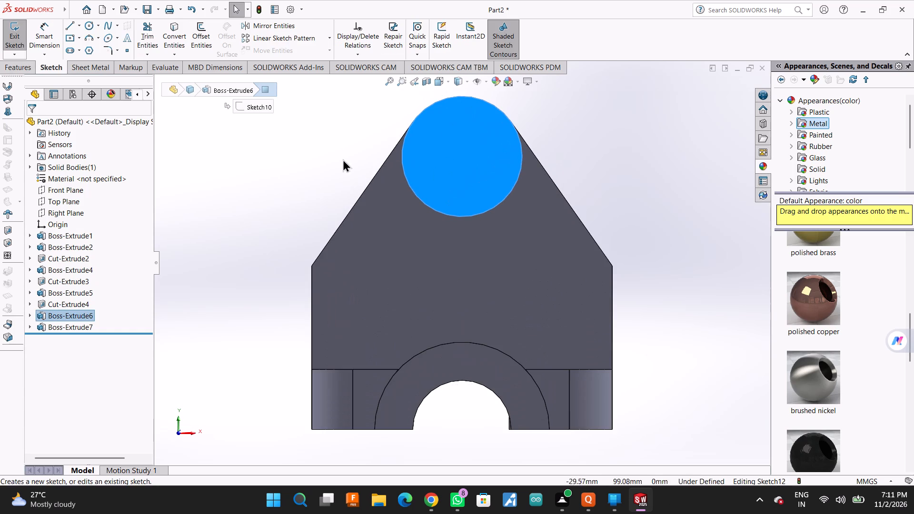
click(89, 22)
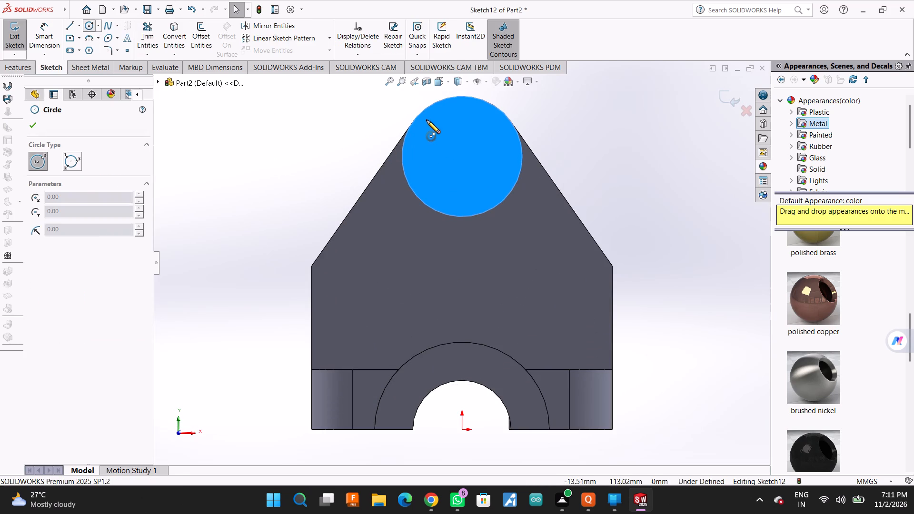
click(462, 158)
click(486, 178)
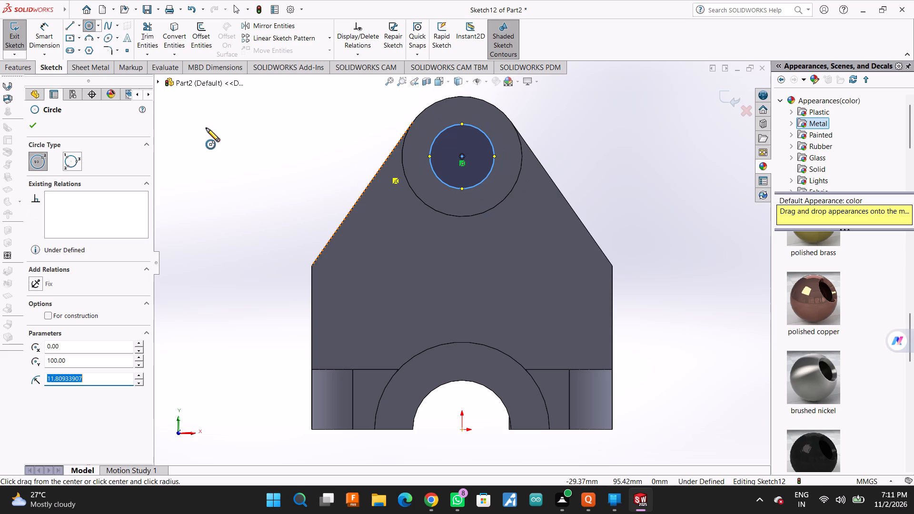
click(34, 120)
Dimension the circle on the upper cylinder's face to a 22 mm diameter.
click(9, 67)
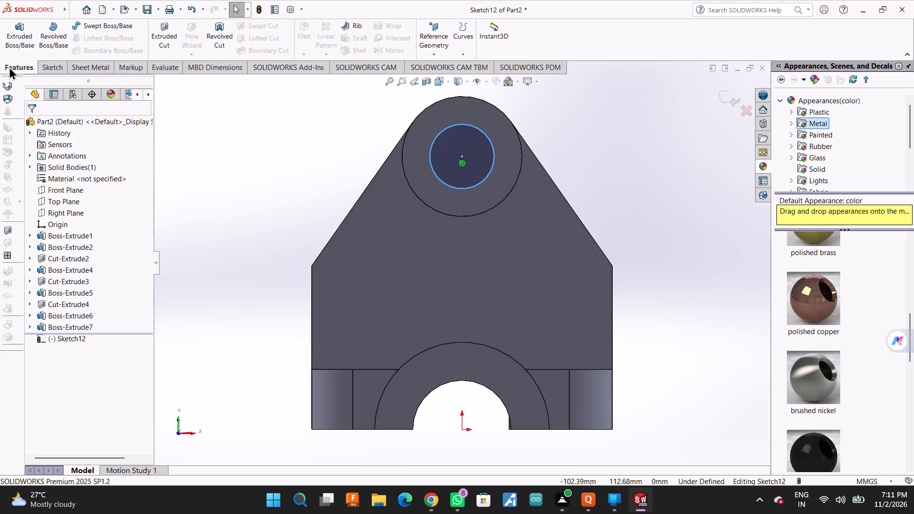
click(44, 67)
click(48, 29)
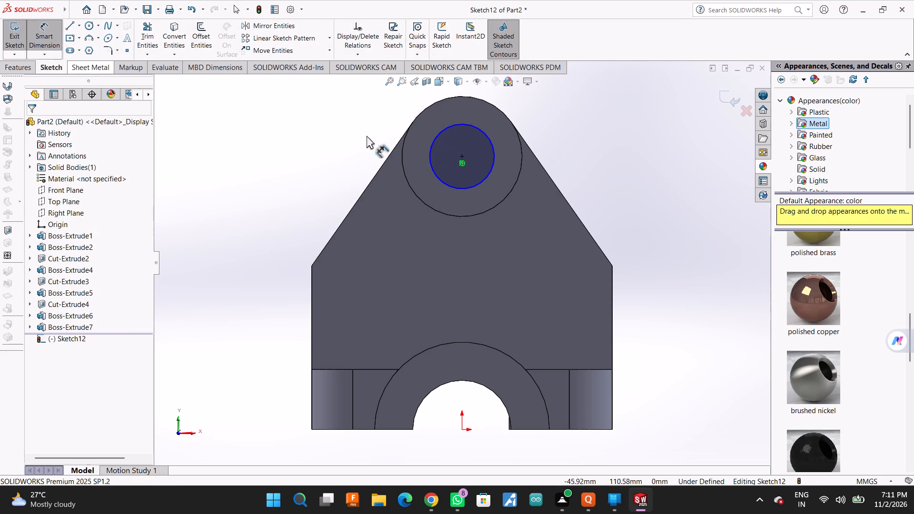
click(489, 141)
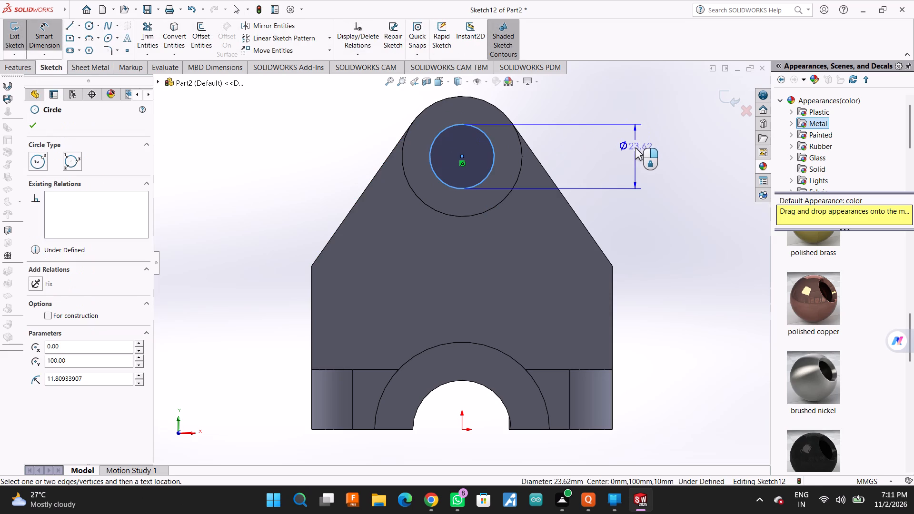
click(635, 148)
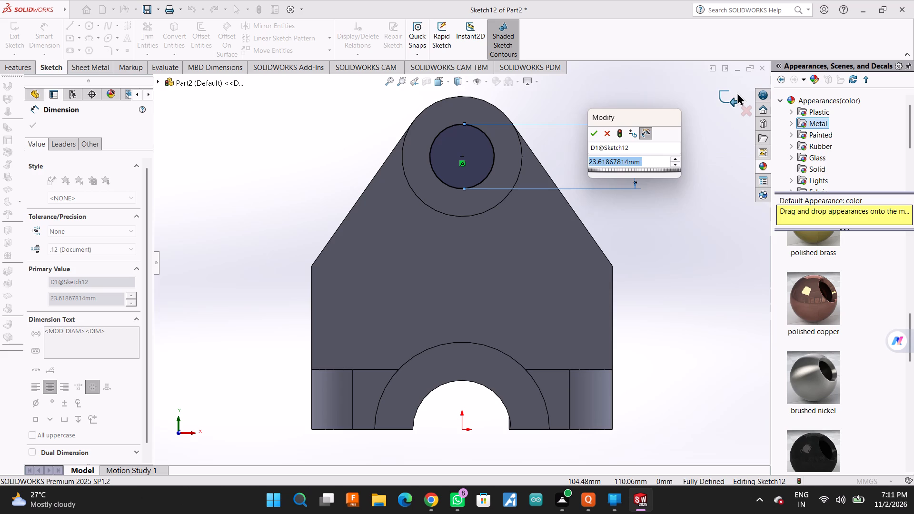
text(22)
key(Return)
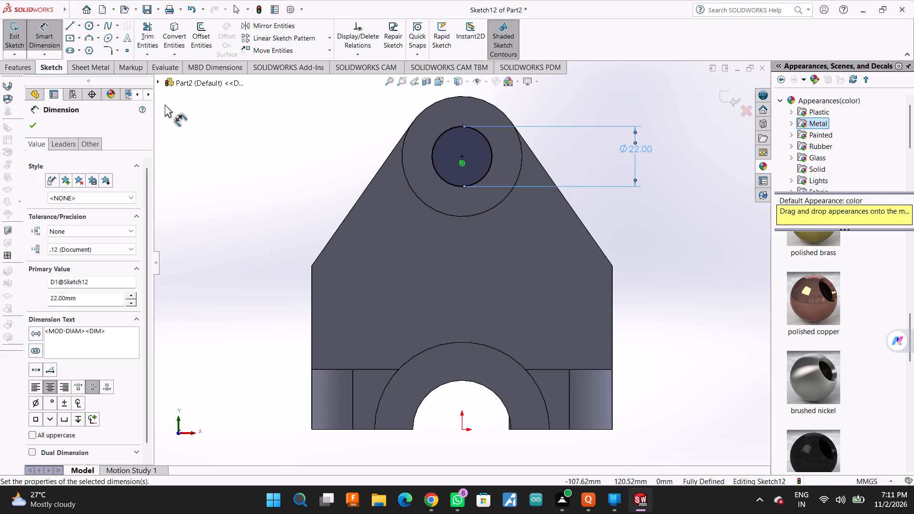
click(34, 120)
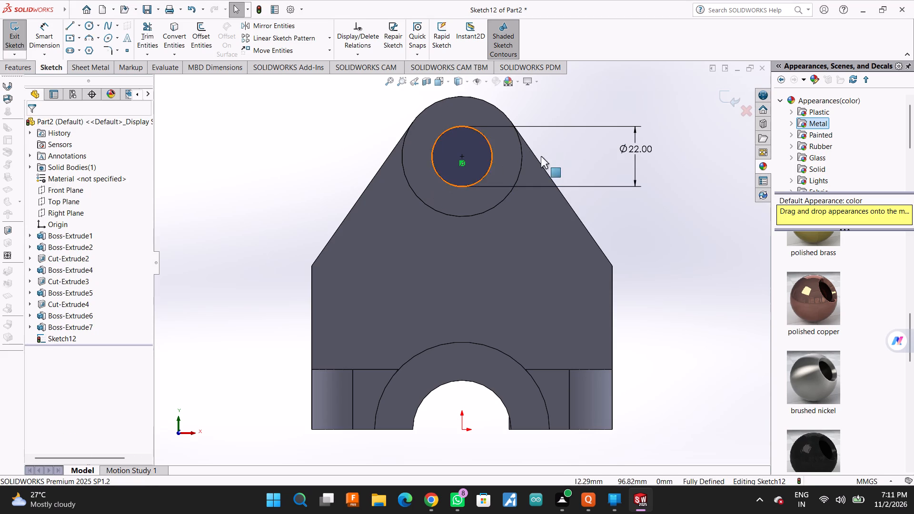
Cut the 22 mm circle into the upper cylinder as a blind extruded cut 40 mm deep.
middle_drag(652, 133, 629, 188)
scroll(626, 190, up, 1)
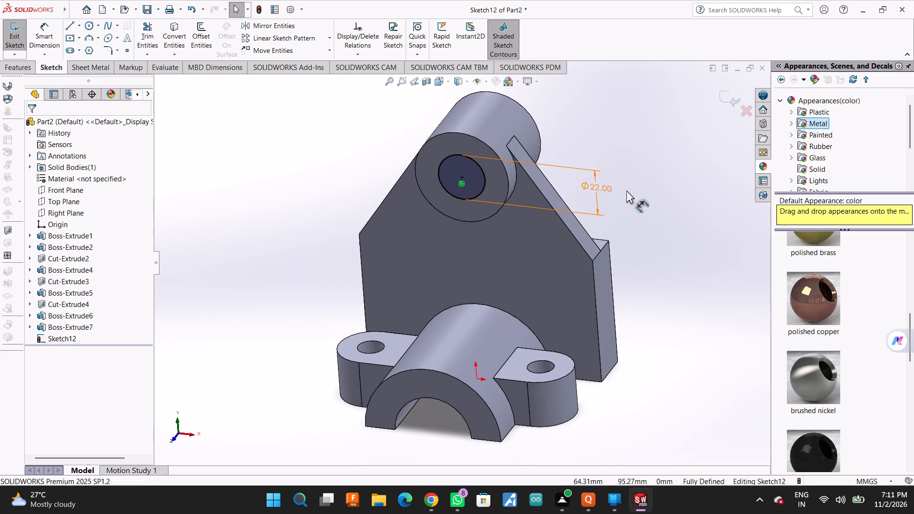
click(11, 67)
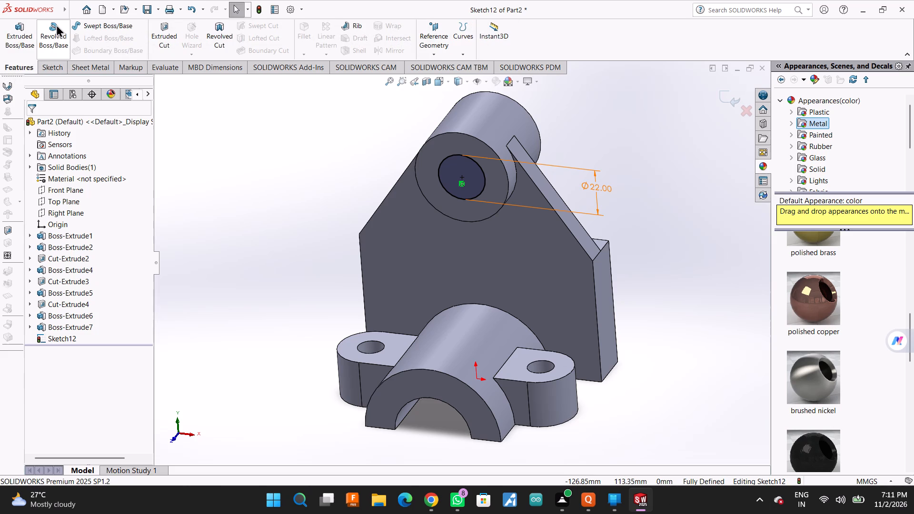
click(158, 31)
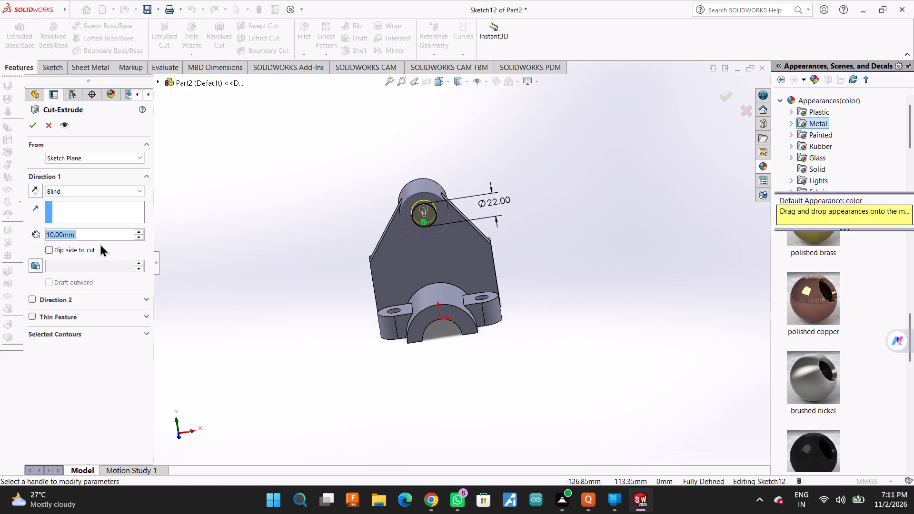
text(10)
key(Return)
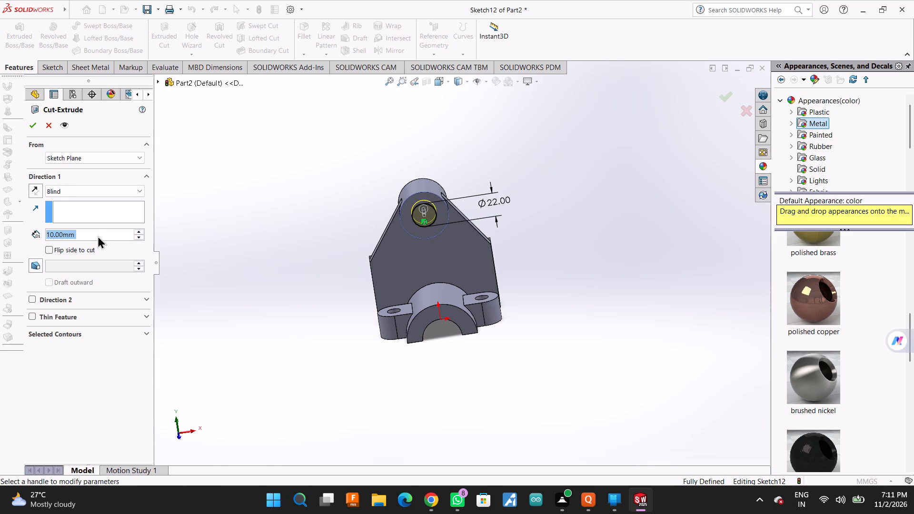
click(99, 235)
double_click(99, 235)
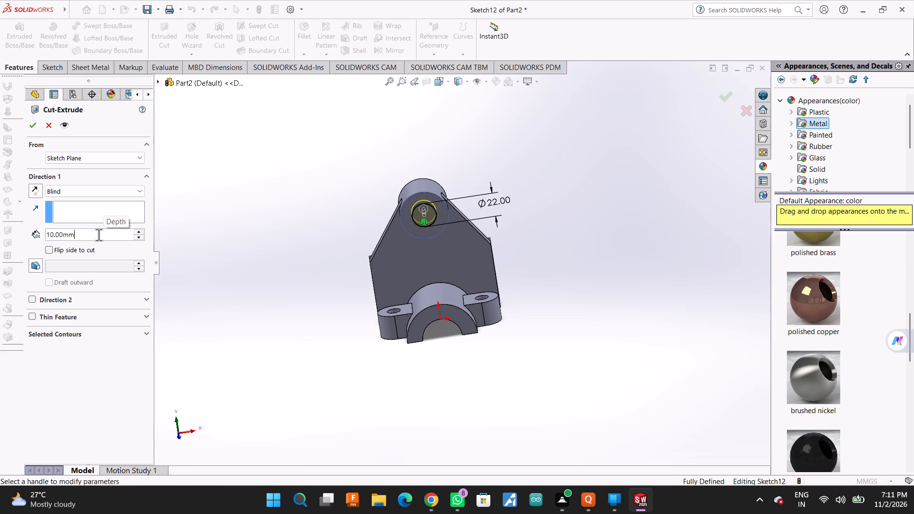
key(BackSpace)
key(BackSpace)
key(BackSpace)
key(BackSpace)
key(BackSpace)
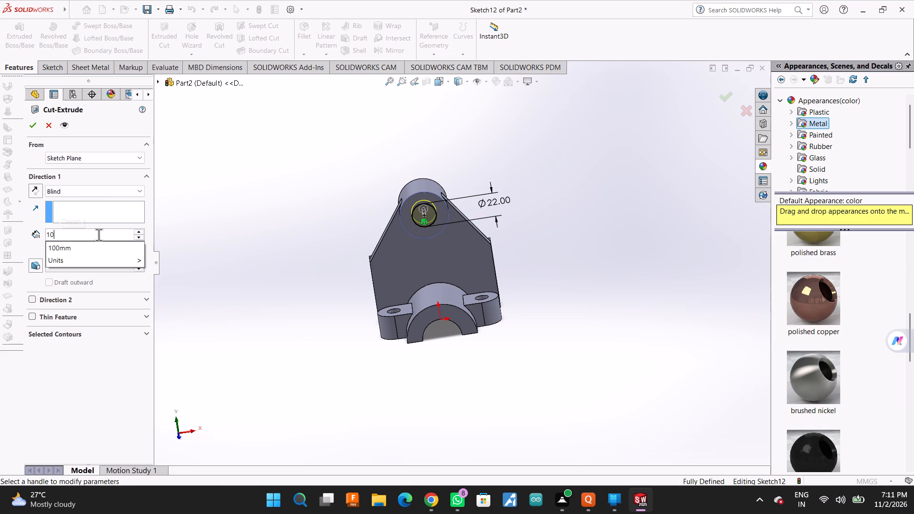
key(BackSpace)
key(BackSpace)
text(40)
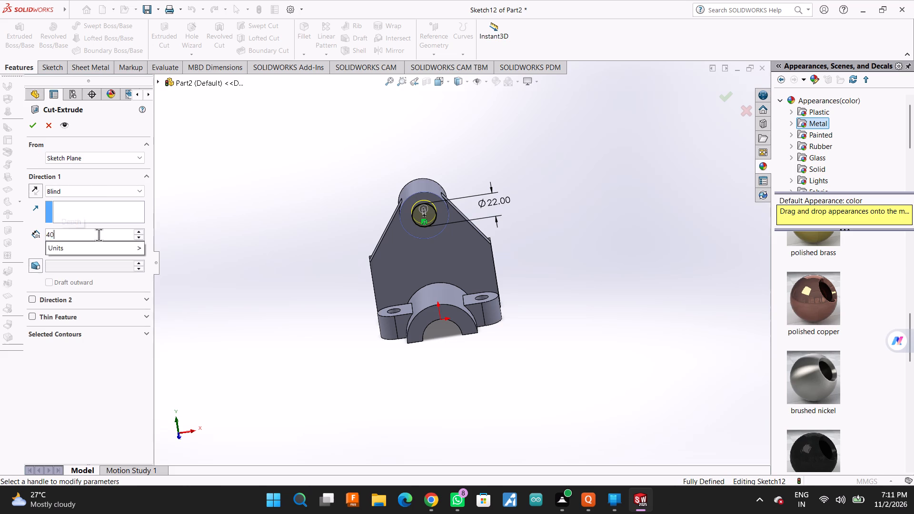
key(Return)
click(32, 121)
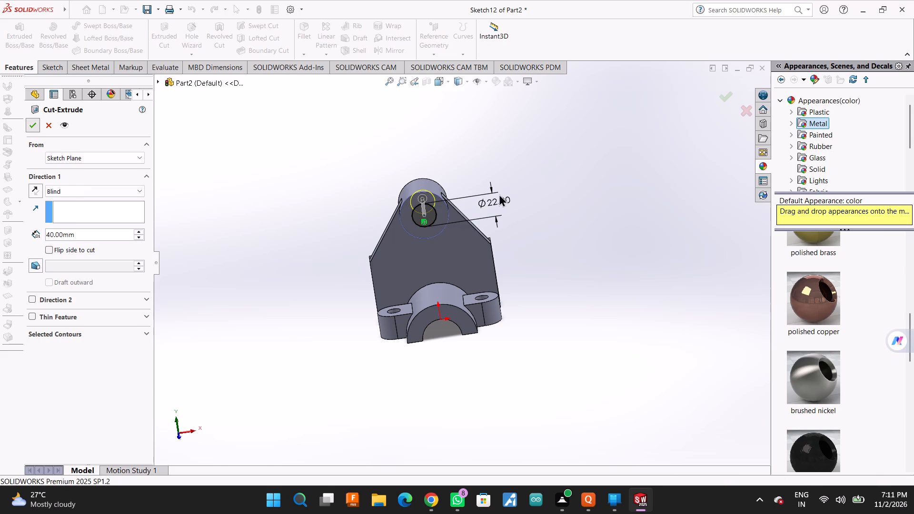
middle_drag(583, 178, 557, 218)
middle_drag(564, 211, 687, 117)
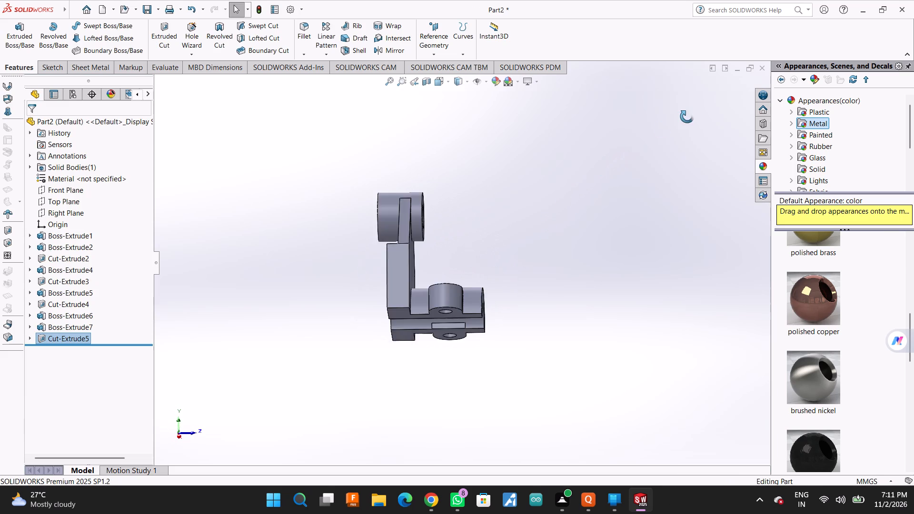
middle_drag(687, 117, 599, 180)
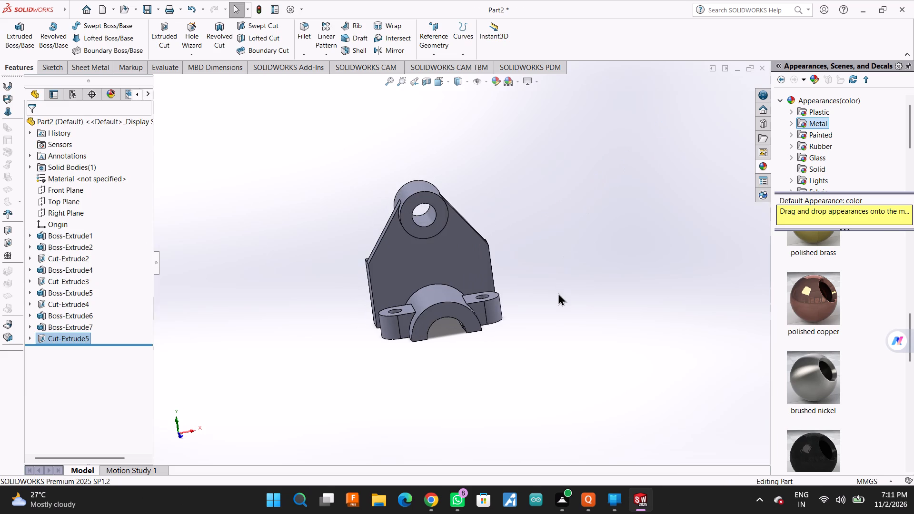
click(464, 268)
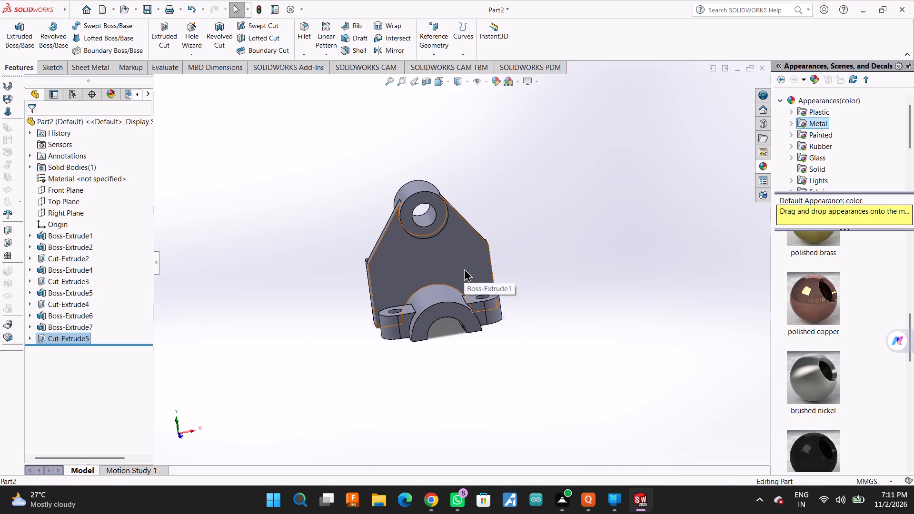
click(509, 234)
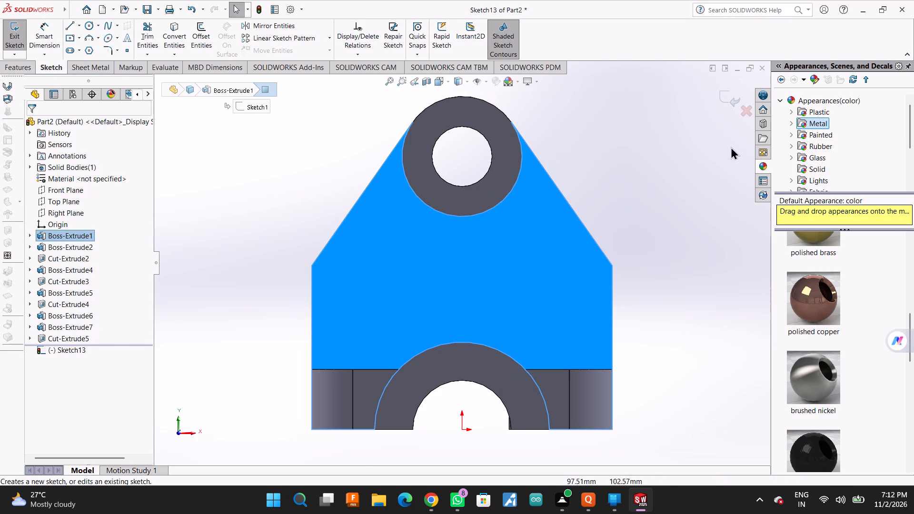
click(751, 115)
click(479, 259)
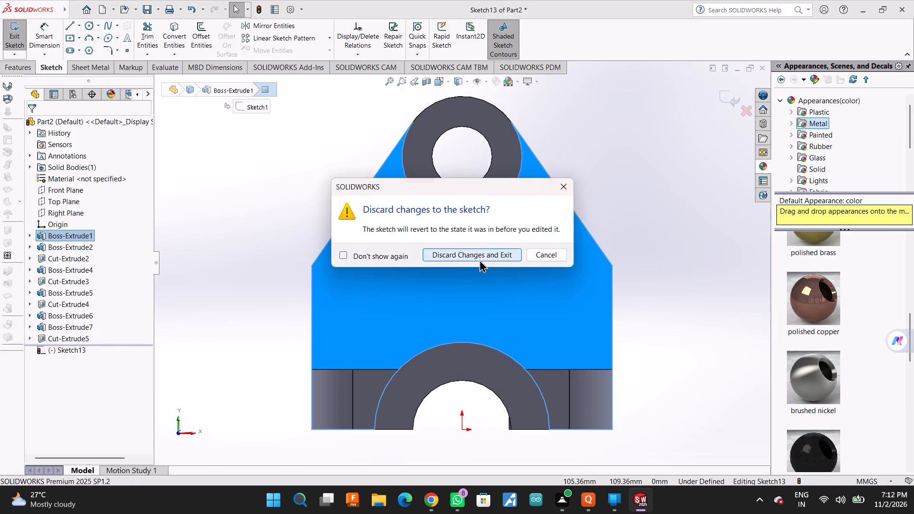
Sketch a sloping line on the Right Plane from the upper cylinder's lower front corner to the half-cylinder boss's top front corner.
scroll(507, 290, up, 5)
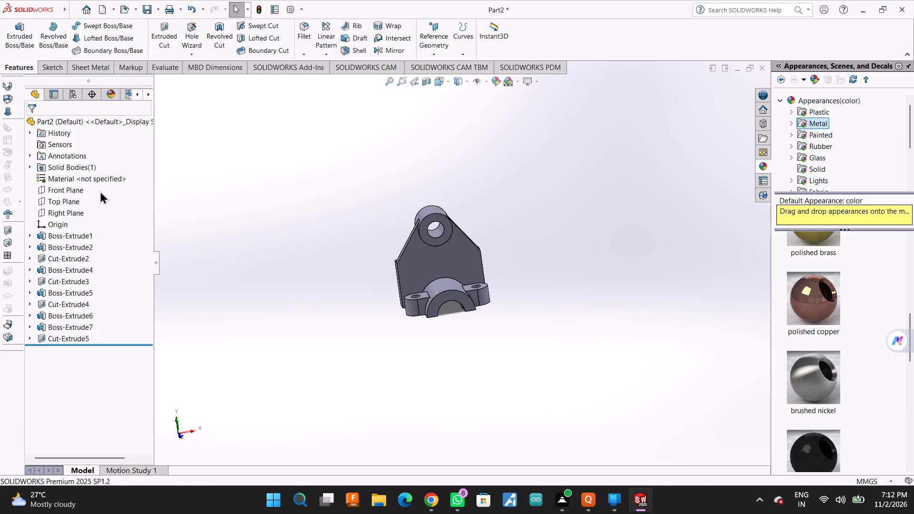
click(73, 215)
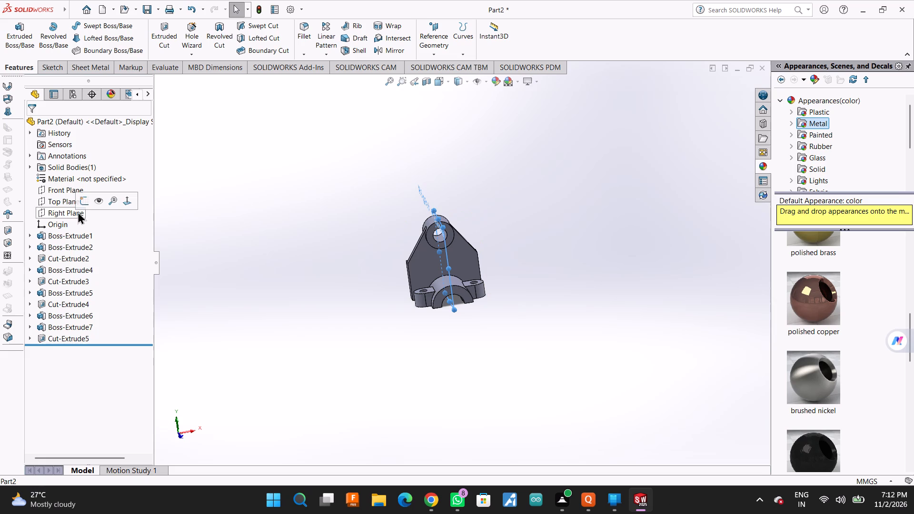
click(121, 198)
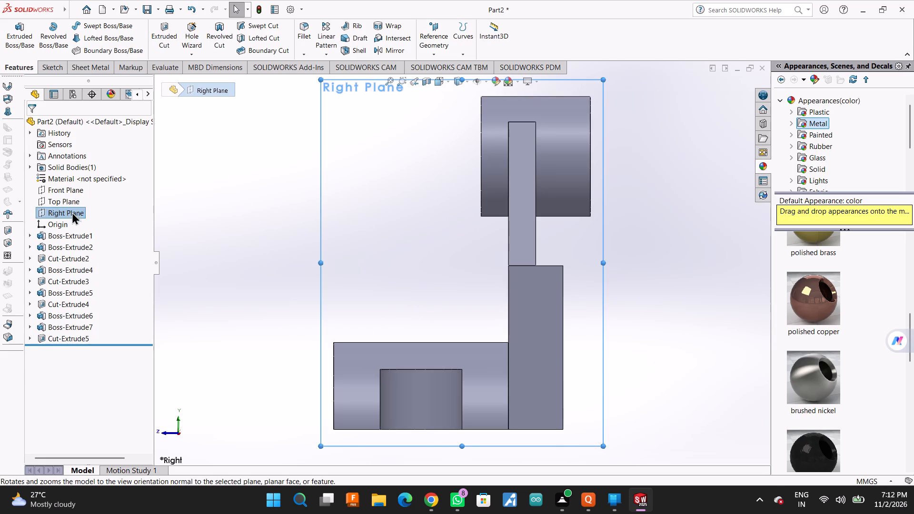
click(72, 212)
click(93, 210)
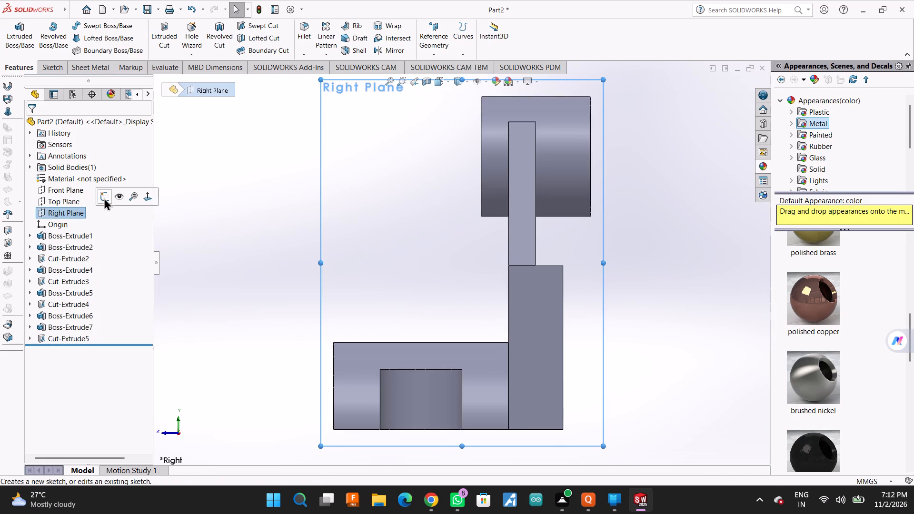
click(104, 198)
click(70, 27)
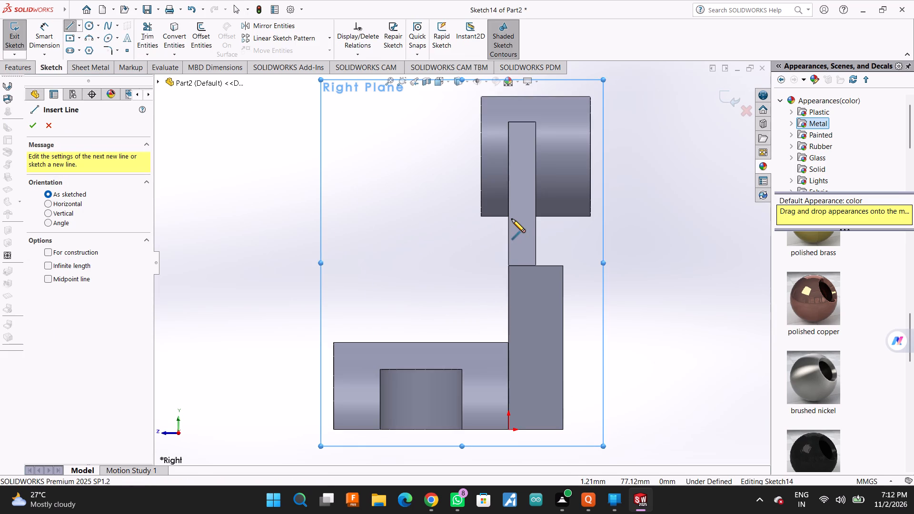
click(480, 217)
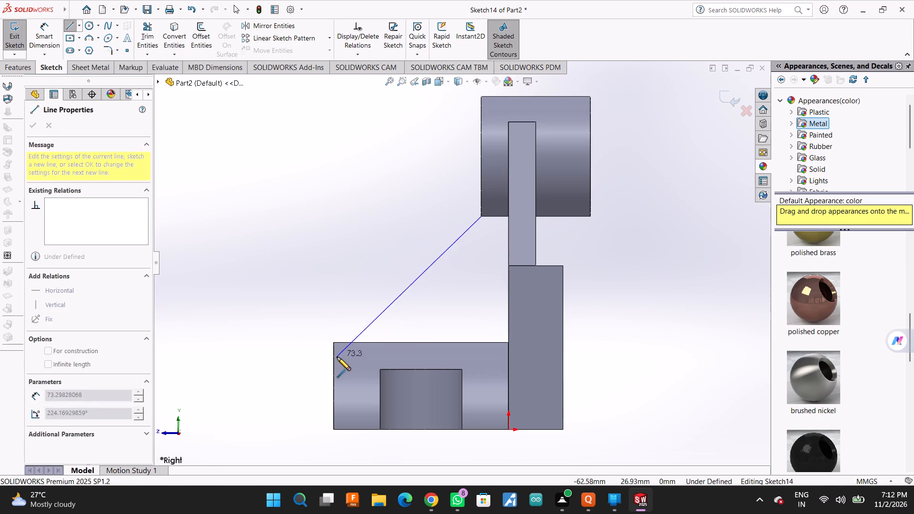
click(334, 342)
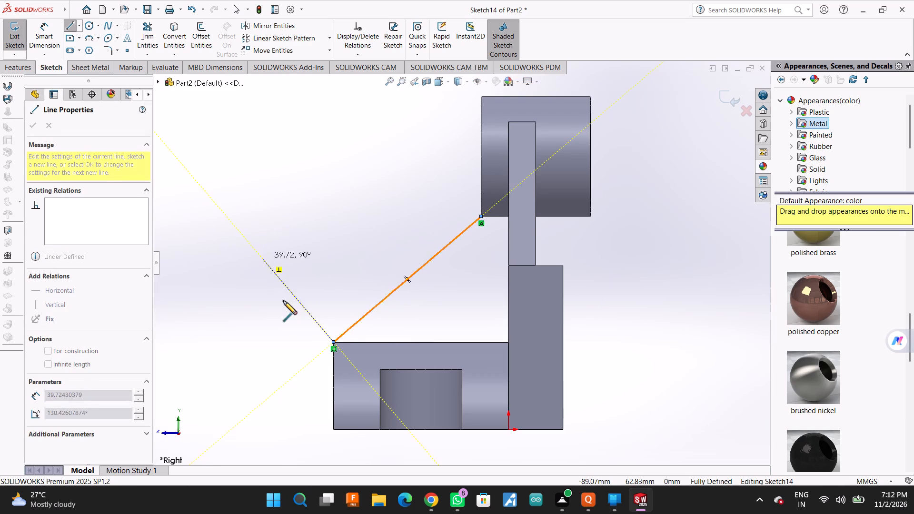
key(Escape)
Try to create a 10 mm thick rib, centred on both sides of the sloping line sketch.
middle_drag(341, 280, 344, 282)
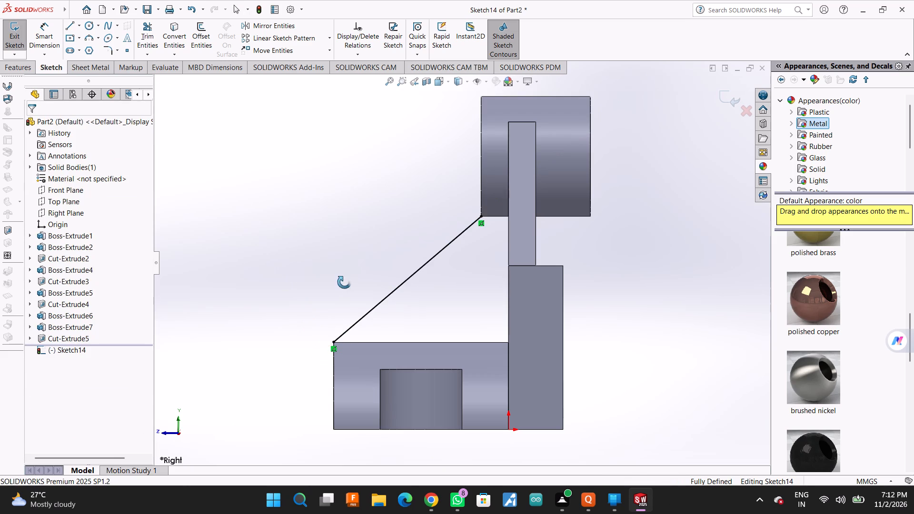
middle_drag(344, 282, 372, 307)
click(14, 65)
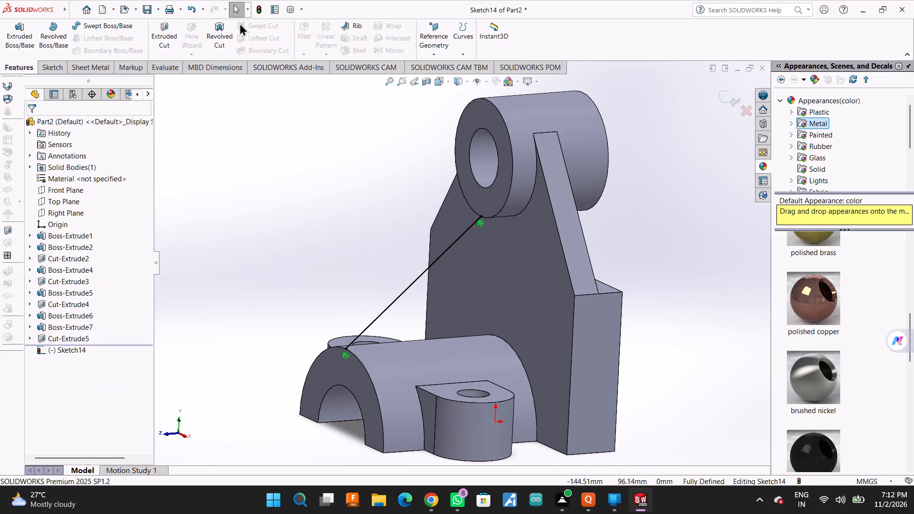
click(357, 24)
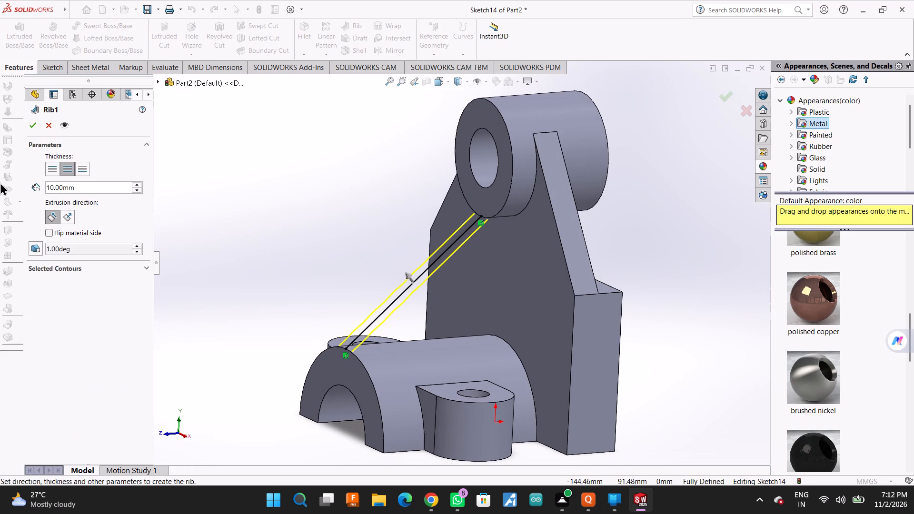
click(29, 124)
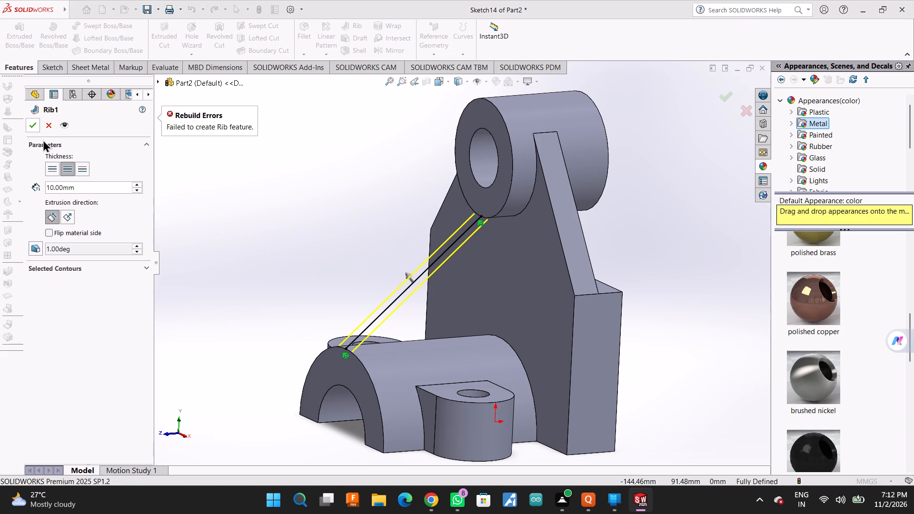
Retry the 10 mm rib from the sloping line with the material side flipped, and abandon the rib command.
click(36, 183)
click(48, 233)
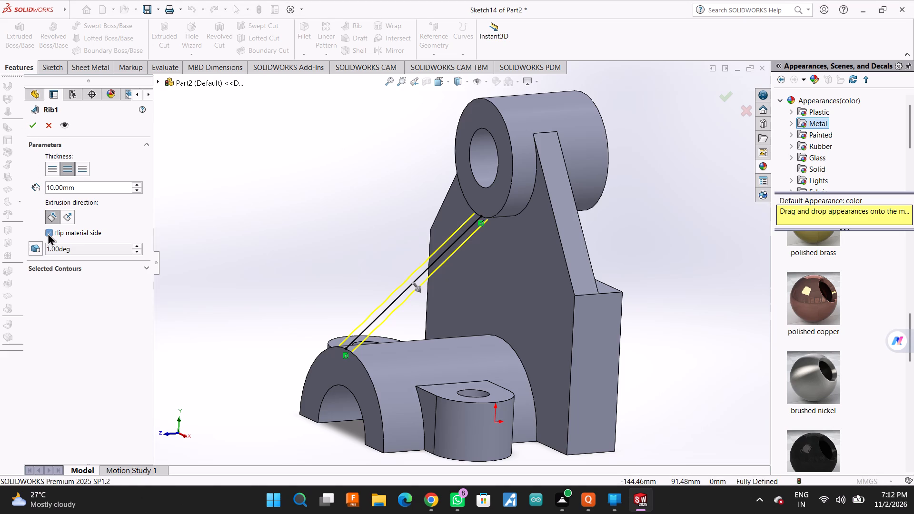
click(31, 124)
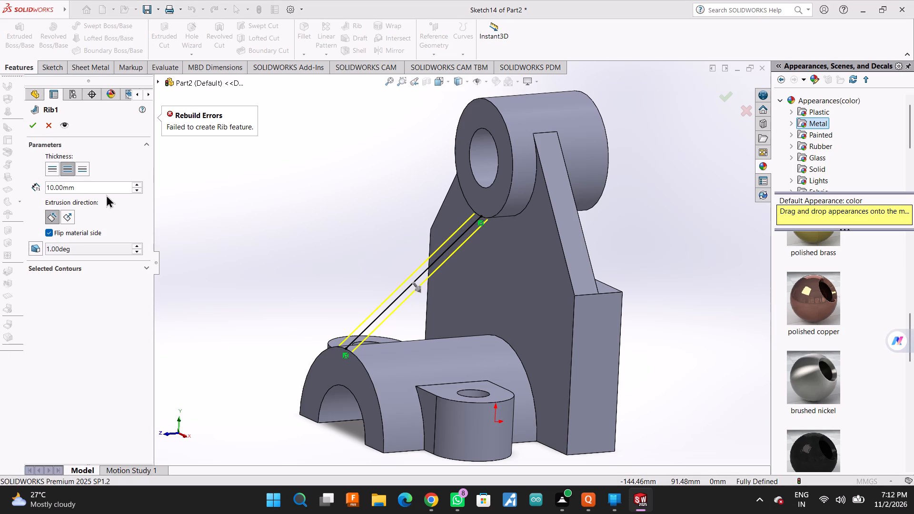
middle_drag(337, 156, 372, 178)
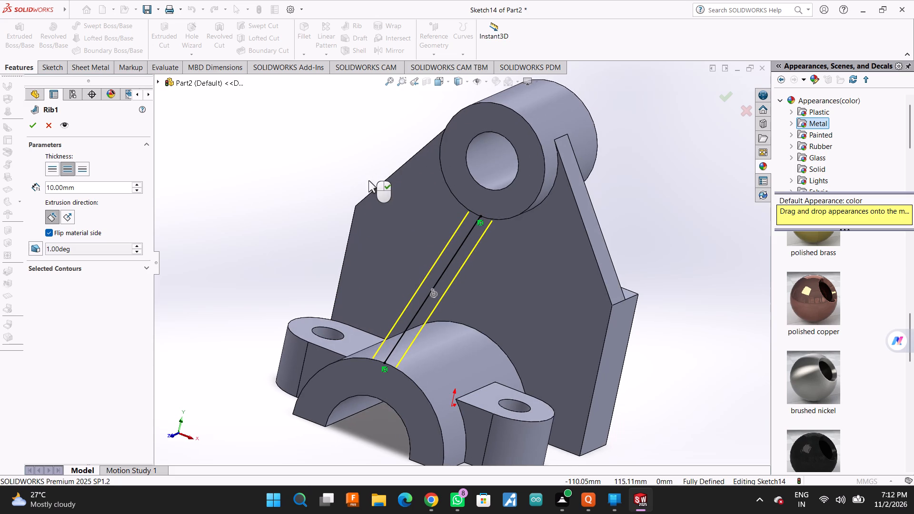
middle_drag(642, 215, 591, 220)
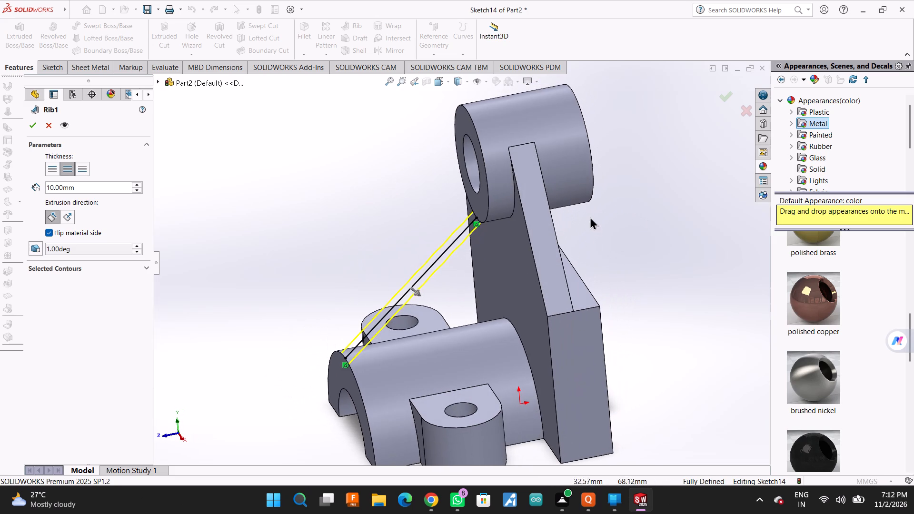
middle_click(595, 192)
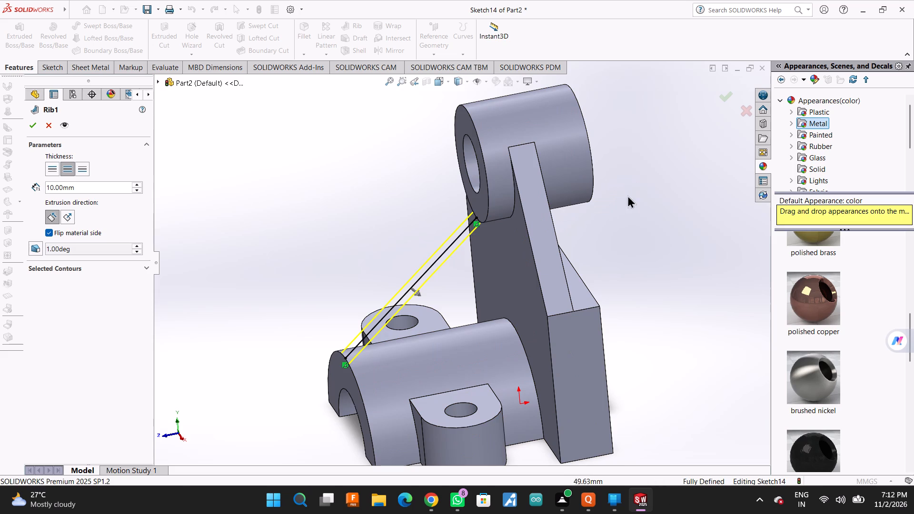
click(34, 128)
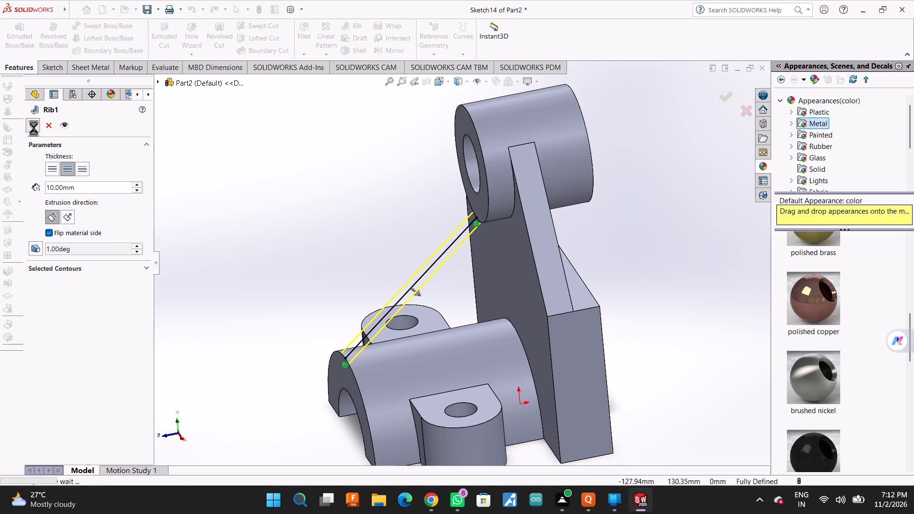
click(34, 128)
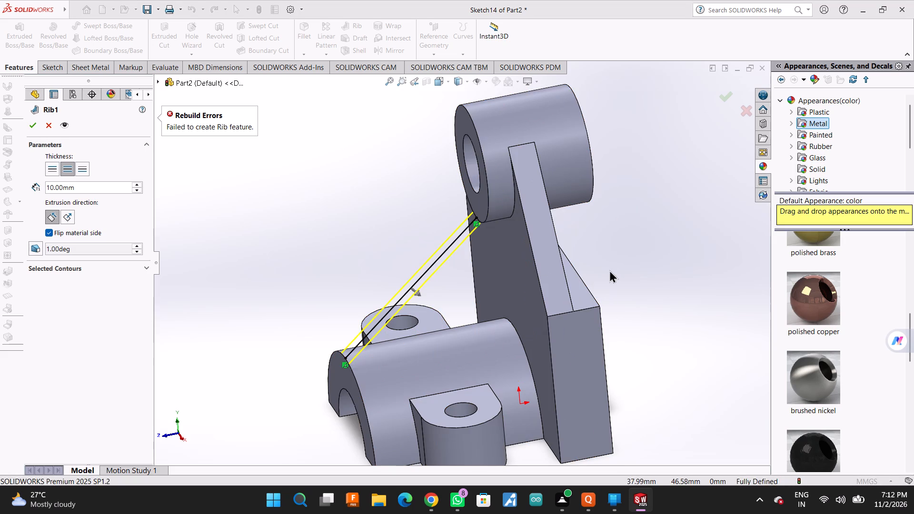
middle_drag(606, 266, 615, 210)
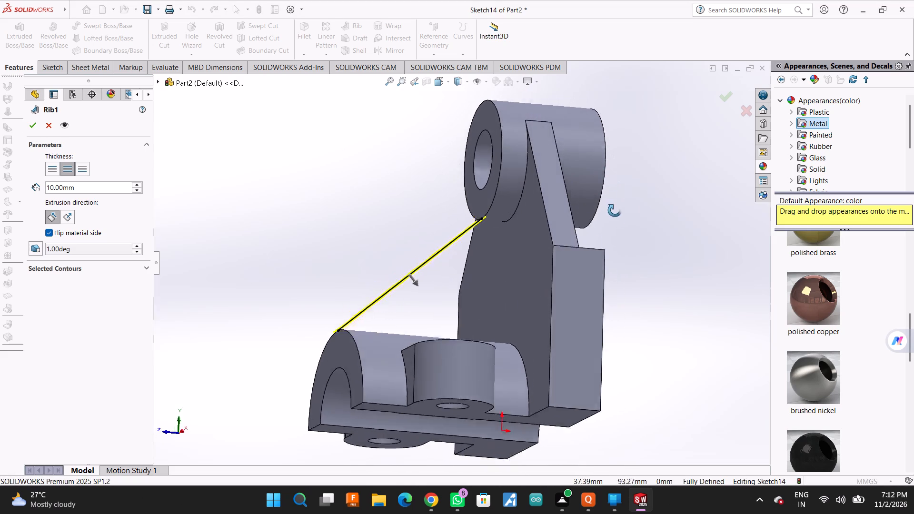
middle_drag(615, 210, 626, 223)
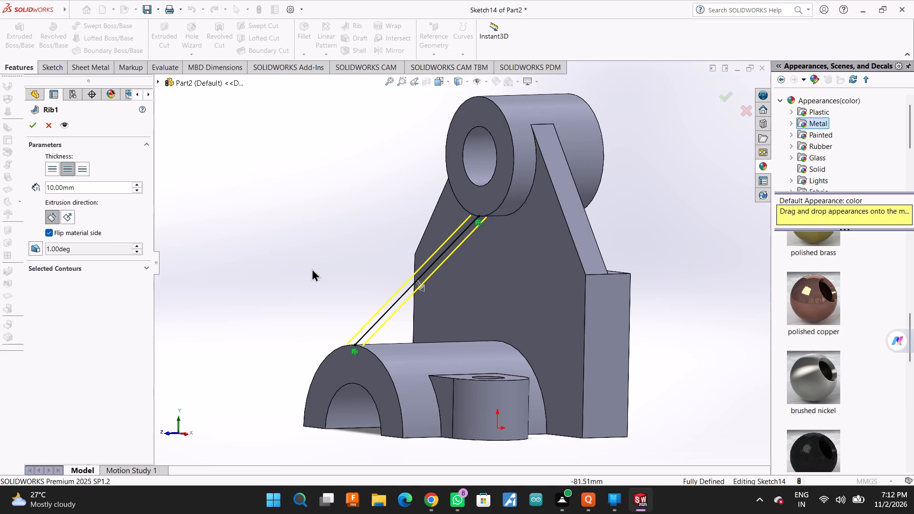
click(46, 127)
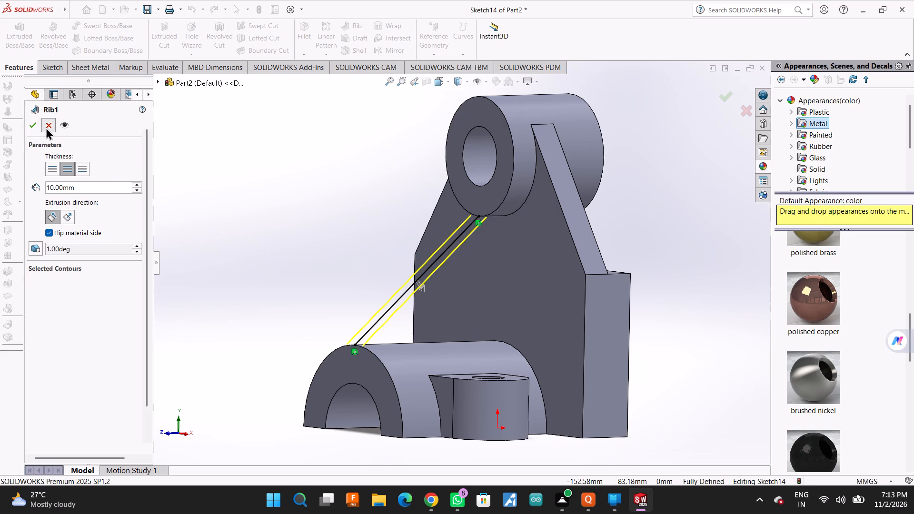
Undo the sloping line and exit the empty Right Plane sketch.
key(ctrl+z)
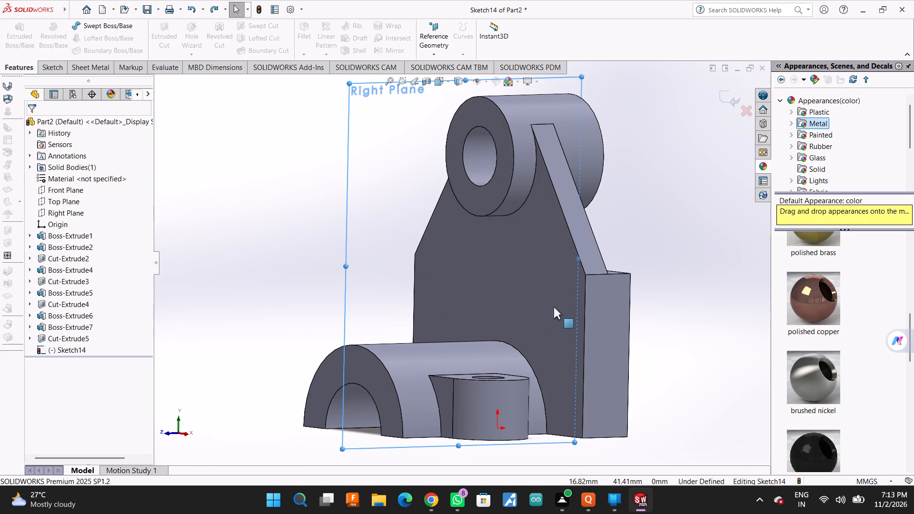
middle_click(673, 265)
middle_drag(683, 244, 680, 267)
scroll(680, 245, down, 1)
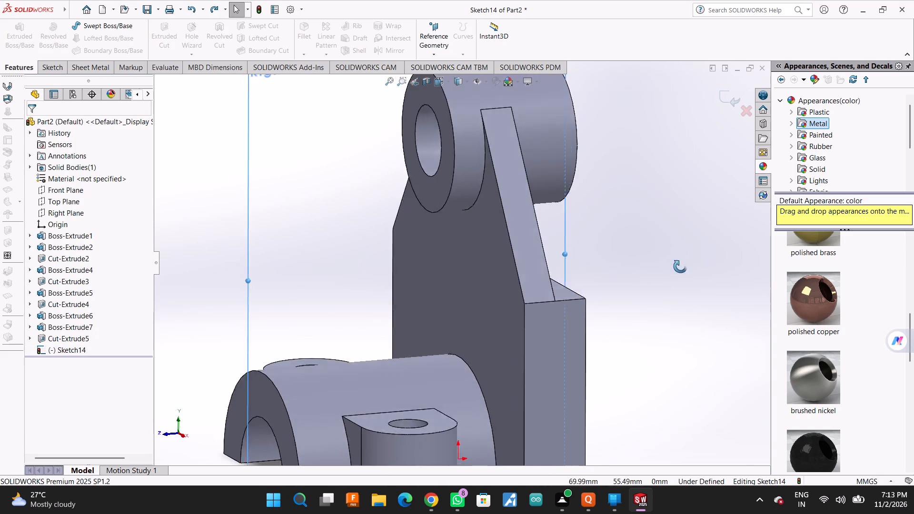
middle_drag(680, 267, 719, 268)
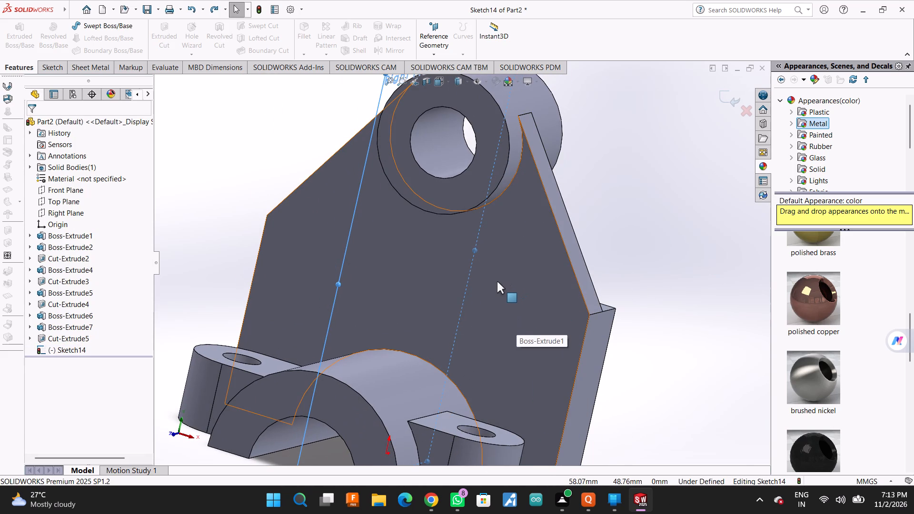
click(493, 270)
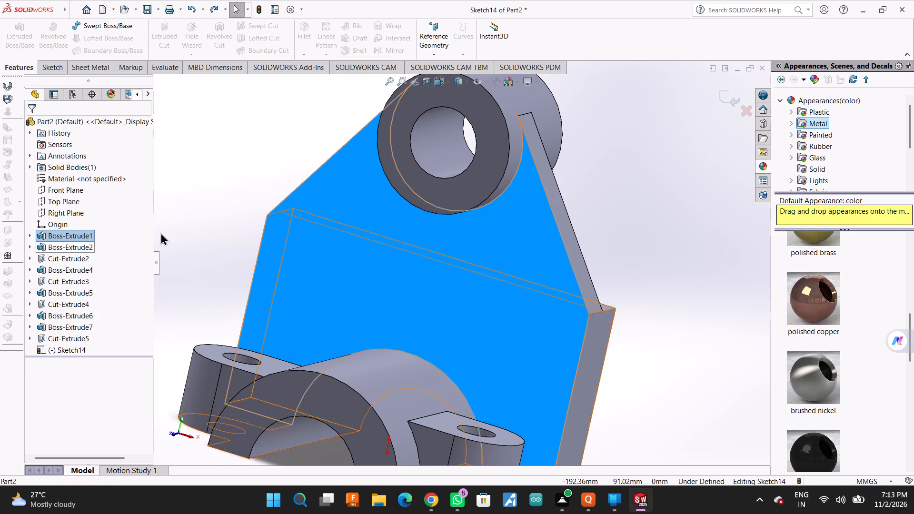
click(745, 97)
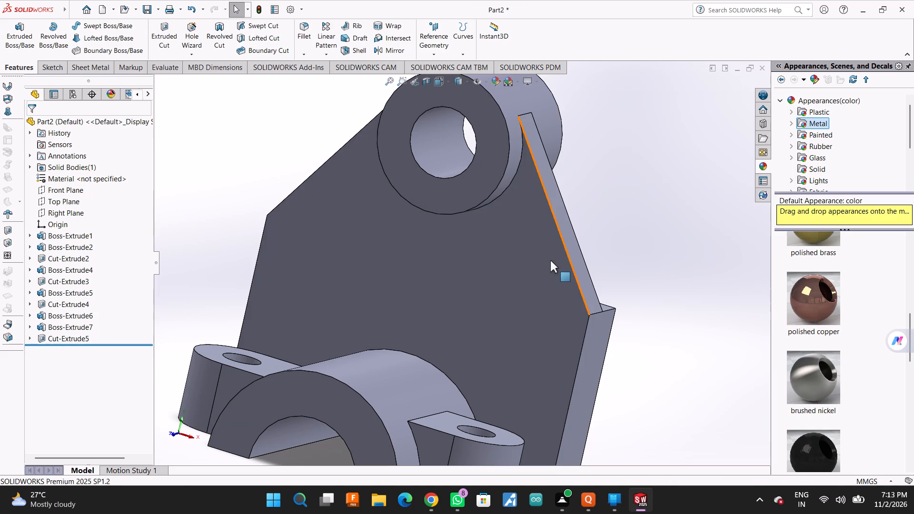
Sketch a 46 mm vertical line on the web's front face from the half-cylinder boss's top to the upper cylinder's lowest point.
click(534, 278)
click(573, 252)
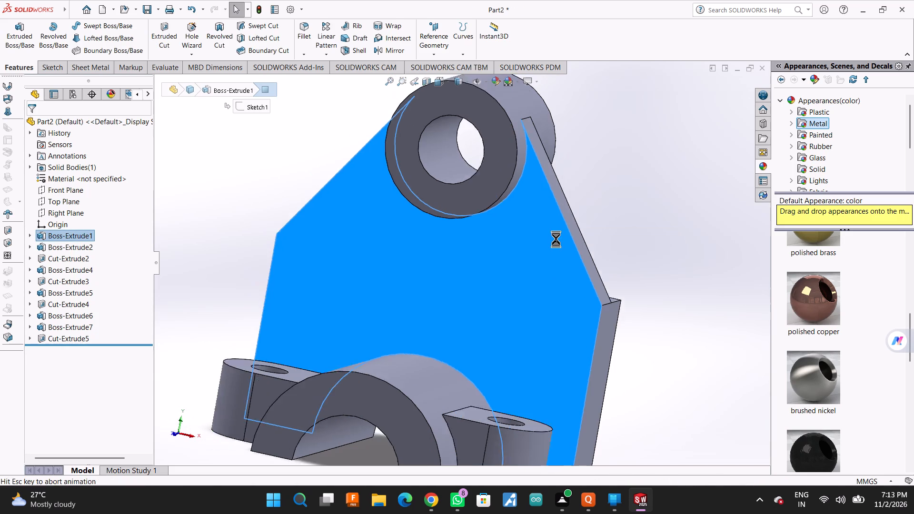
click(65, 24)
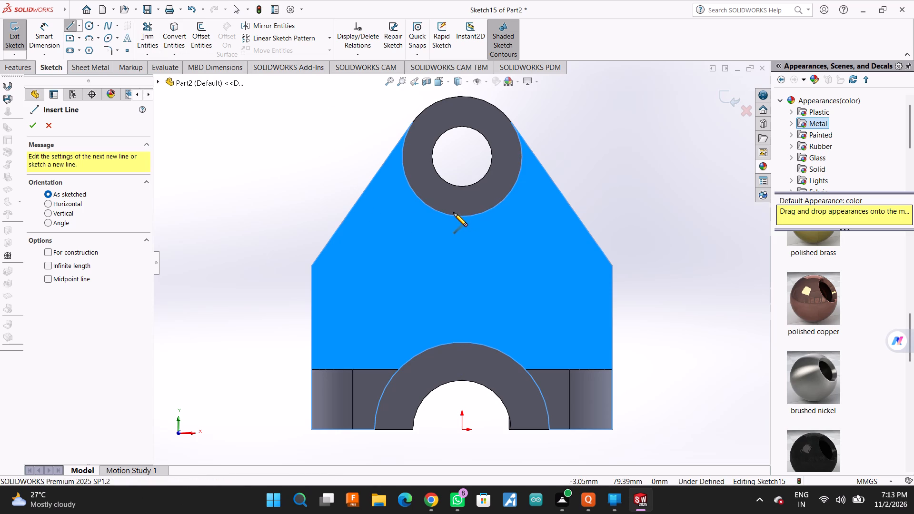
click(462, 342)
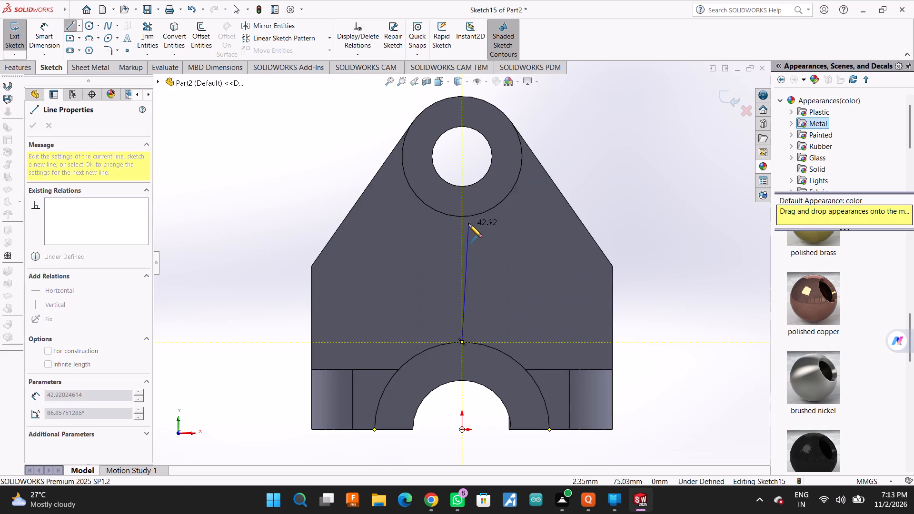
click(462, 217)
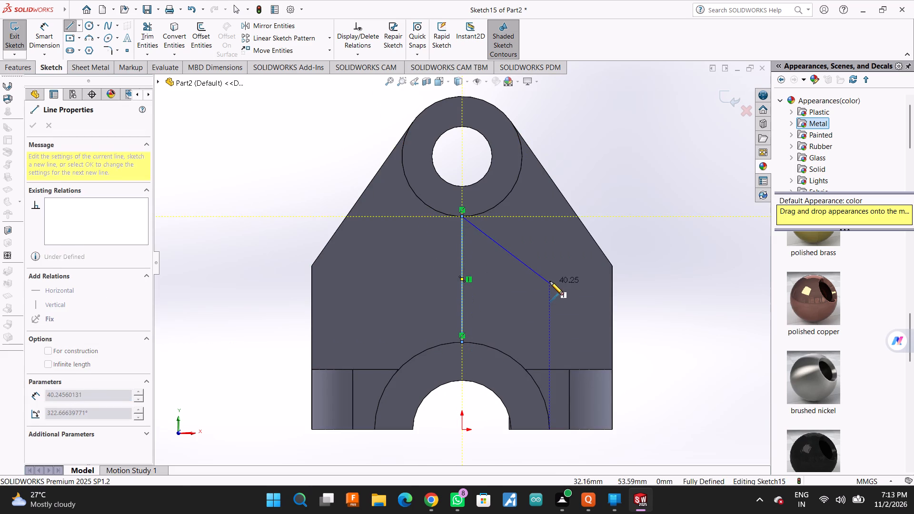
key(Escape)
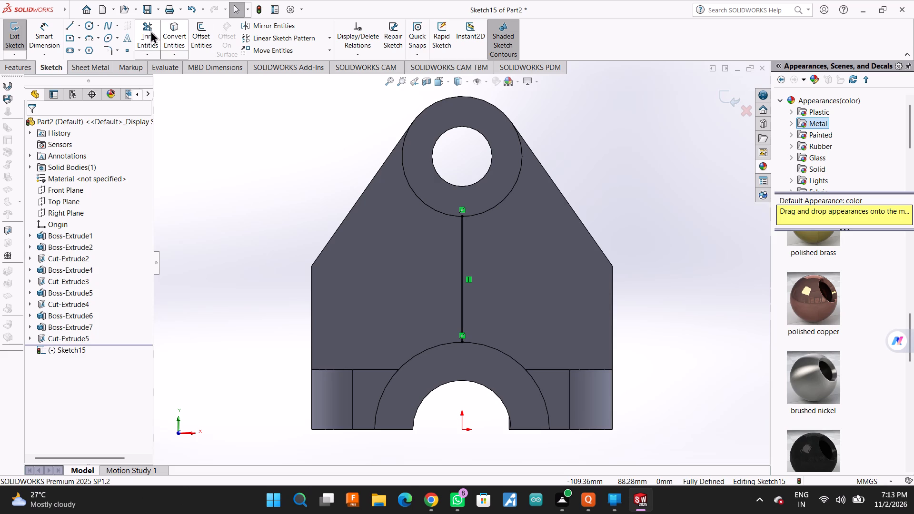
Offset the vertical centre line by 5 mm to each side.
click(197, 30)
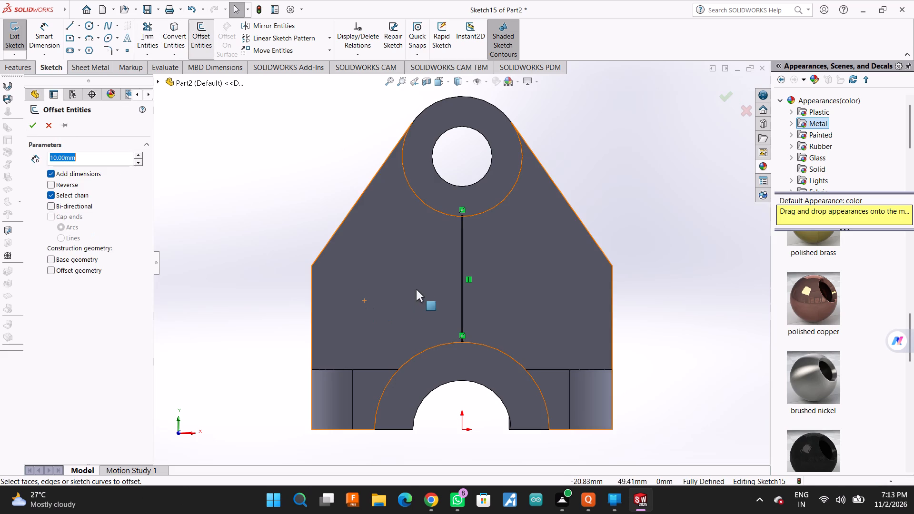
click(462, 296)
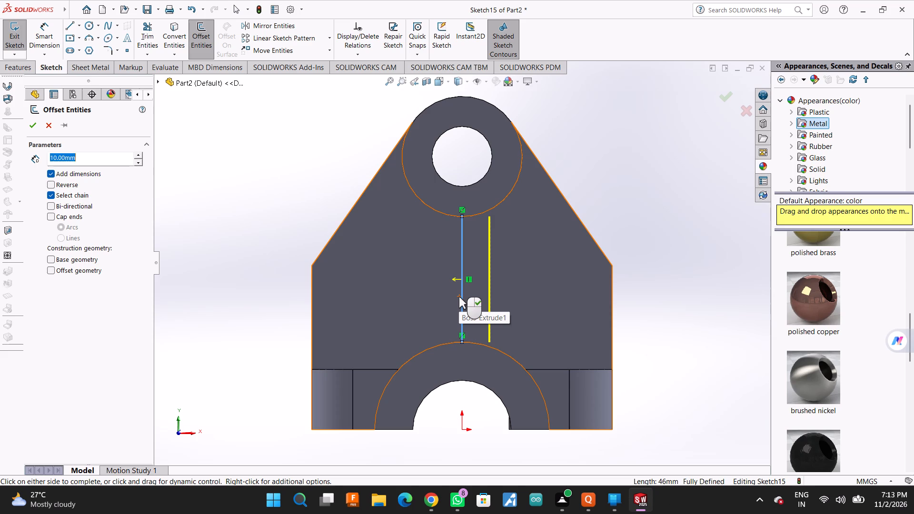
key(5)
key(Return)
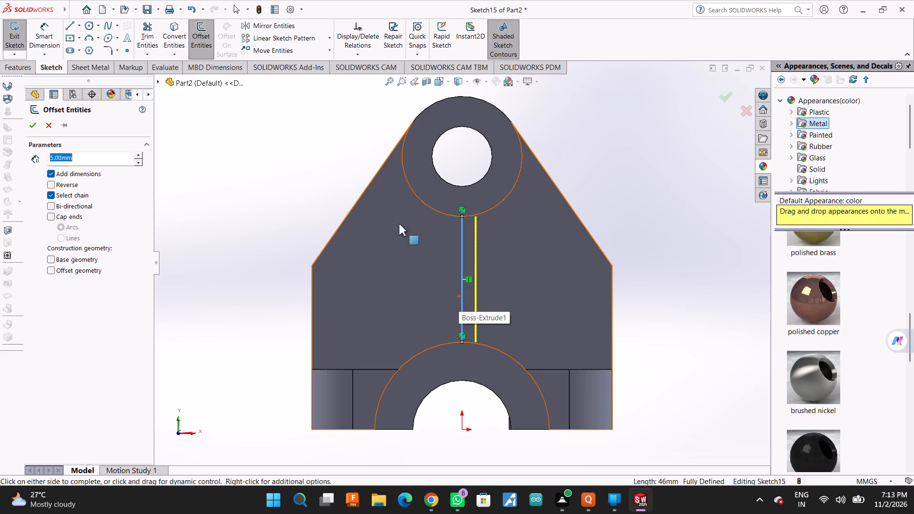
click(26, 121)
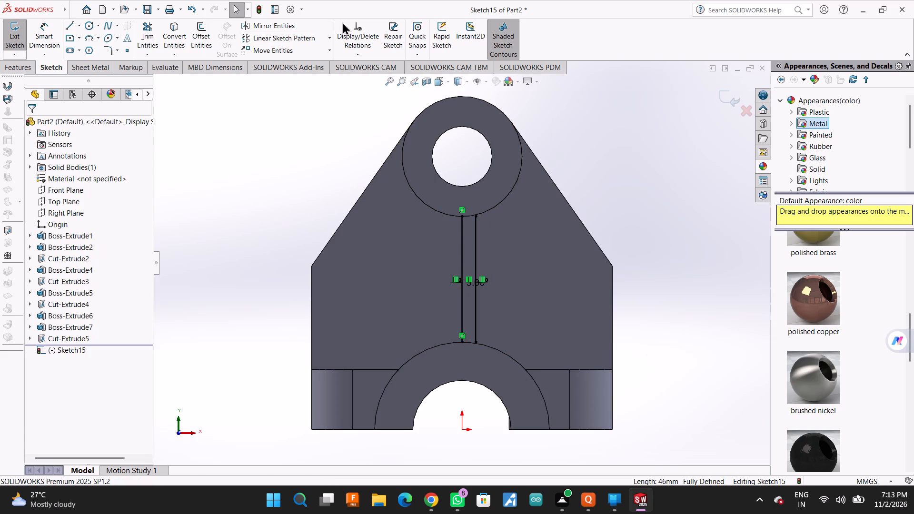
click(206, 31)
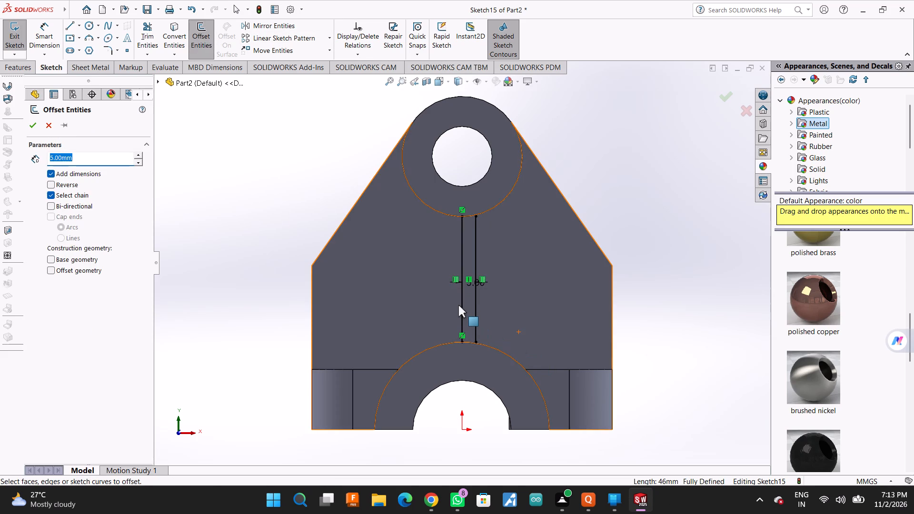
click(462, 304)
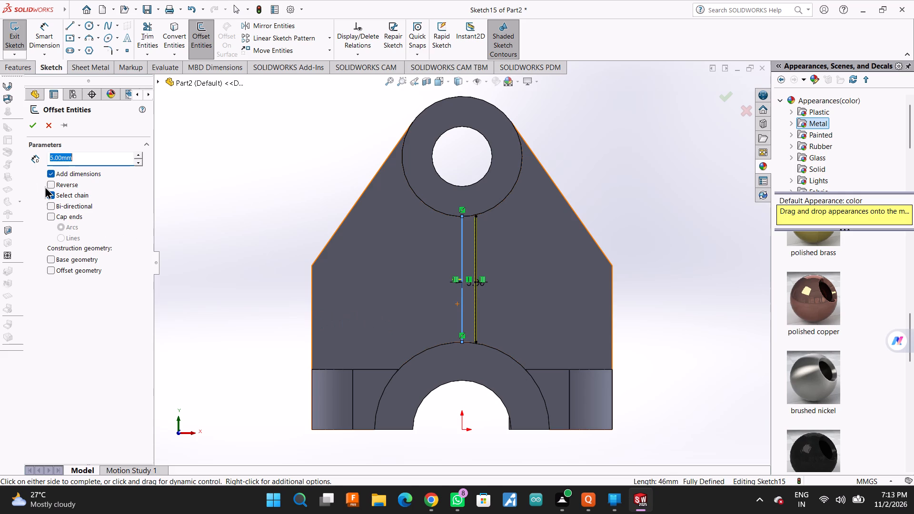
click(49, 184)
click(35, 124)
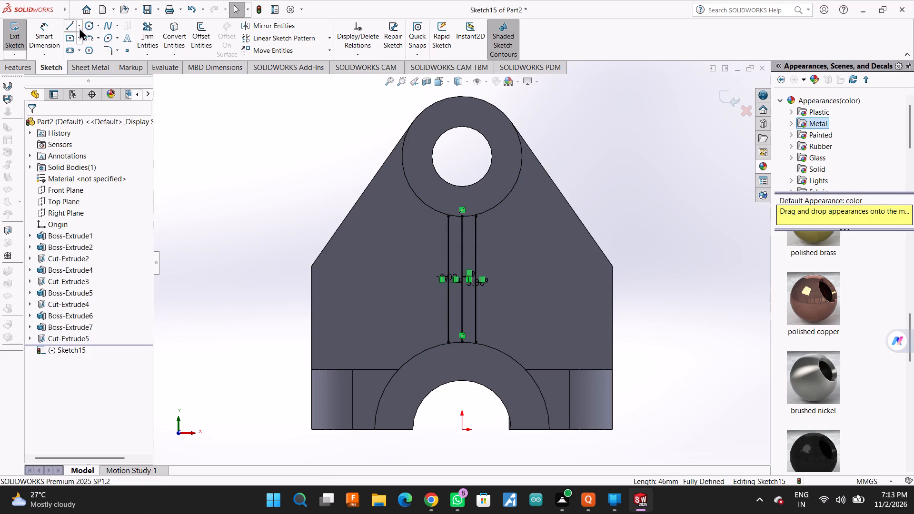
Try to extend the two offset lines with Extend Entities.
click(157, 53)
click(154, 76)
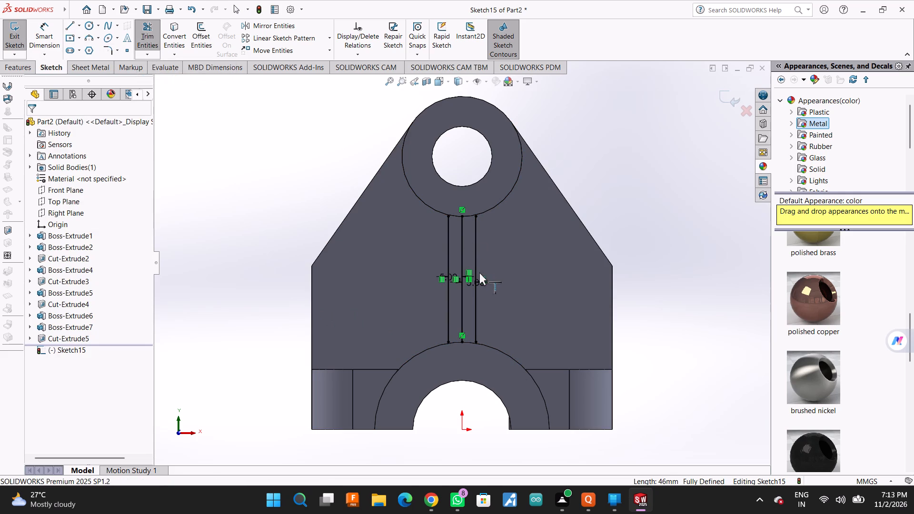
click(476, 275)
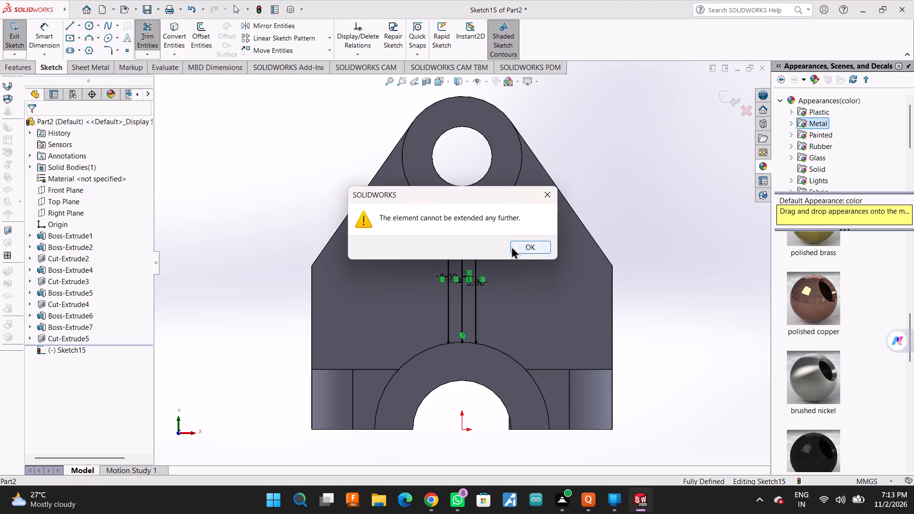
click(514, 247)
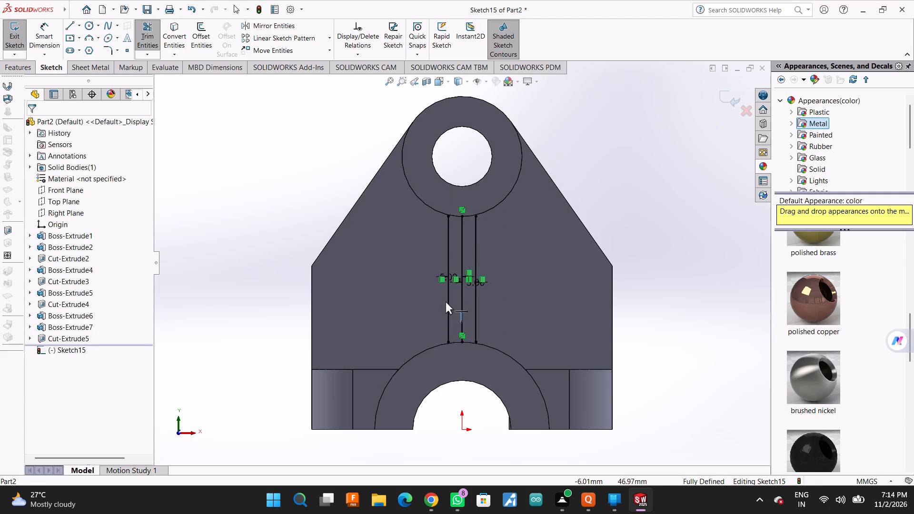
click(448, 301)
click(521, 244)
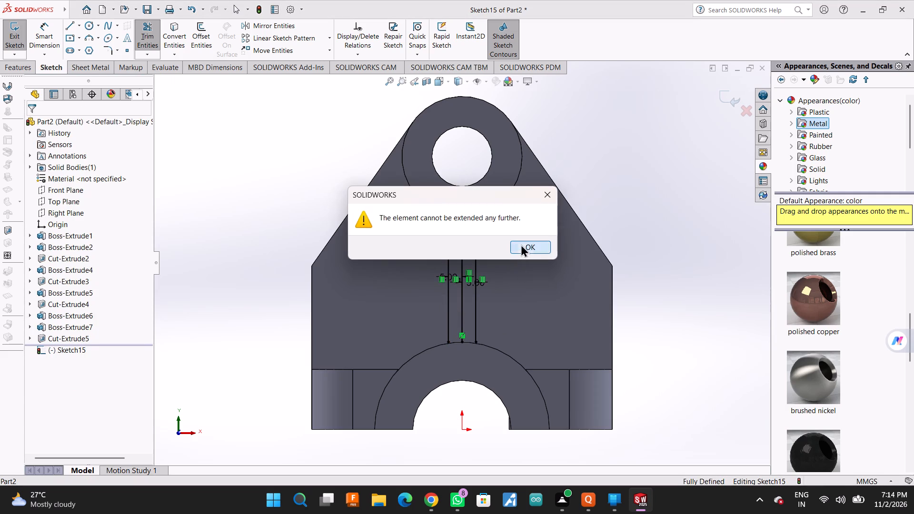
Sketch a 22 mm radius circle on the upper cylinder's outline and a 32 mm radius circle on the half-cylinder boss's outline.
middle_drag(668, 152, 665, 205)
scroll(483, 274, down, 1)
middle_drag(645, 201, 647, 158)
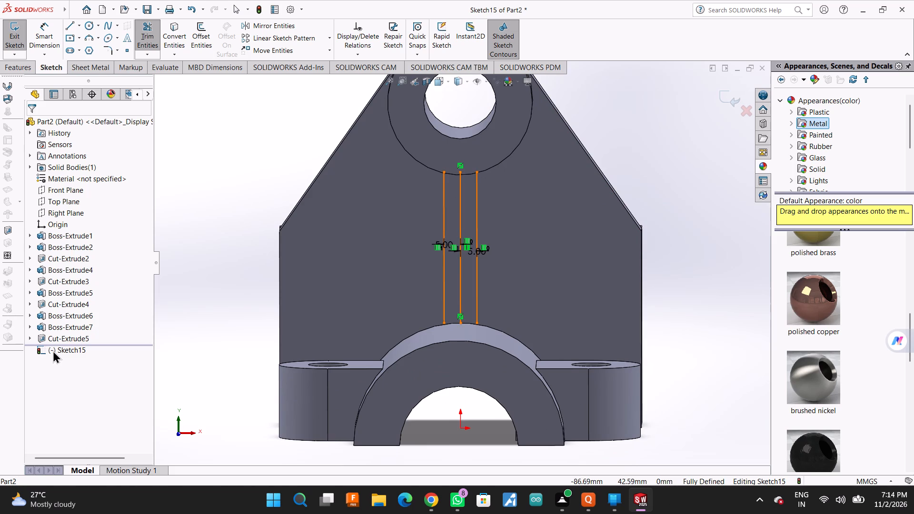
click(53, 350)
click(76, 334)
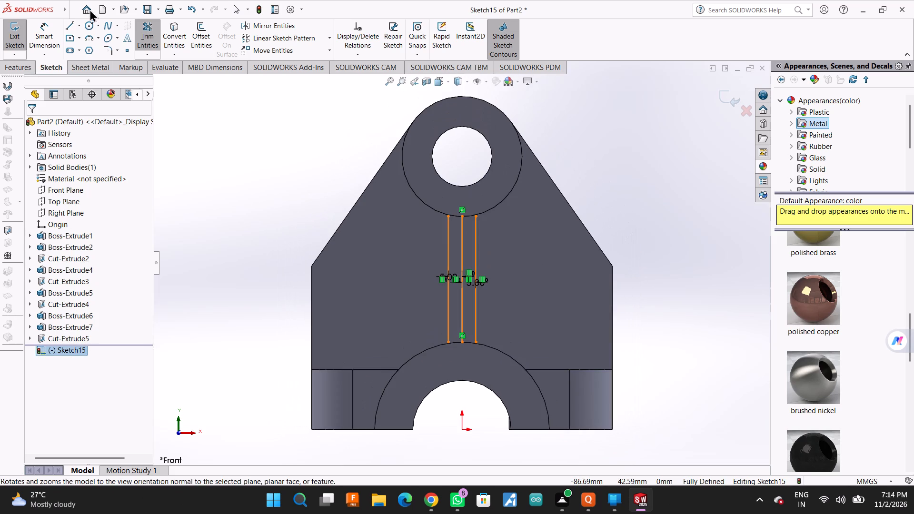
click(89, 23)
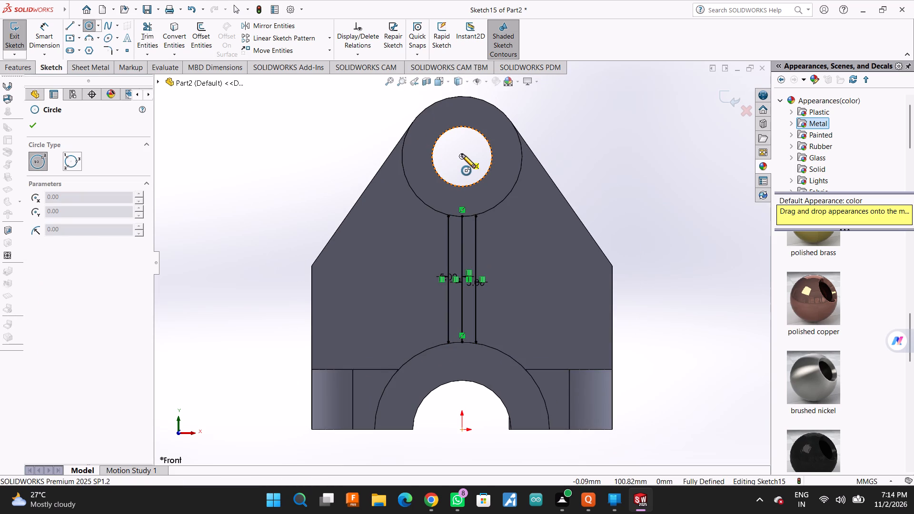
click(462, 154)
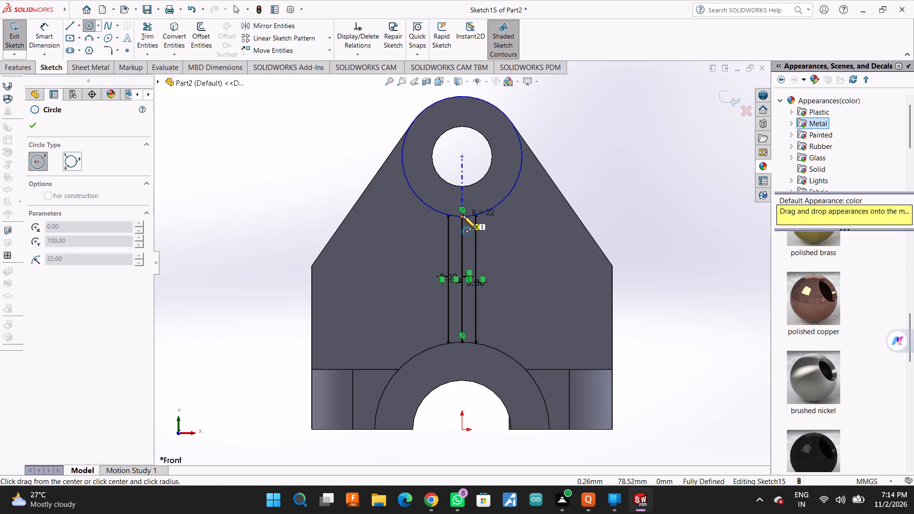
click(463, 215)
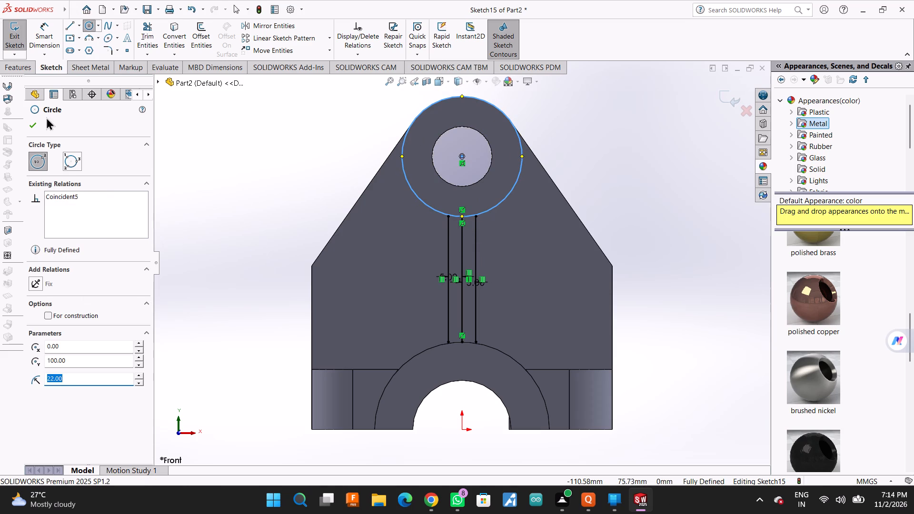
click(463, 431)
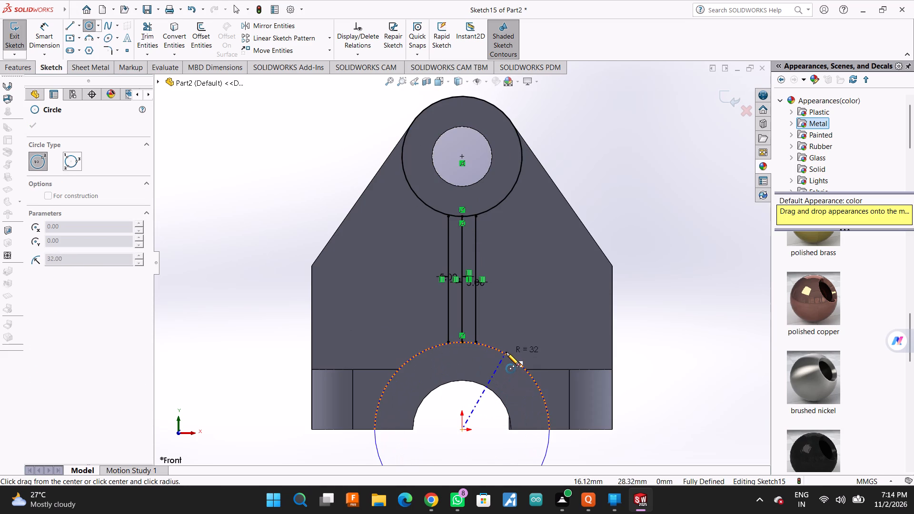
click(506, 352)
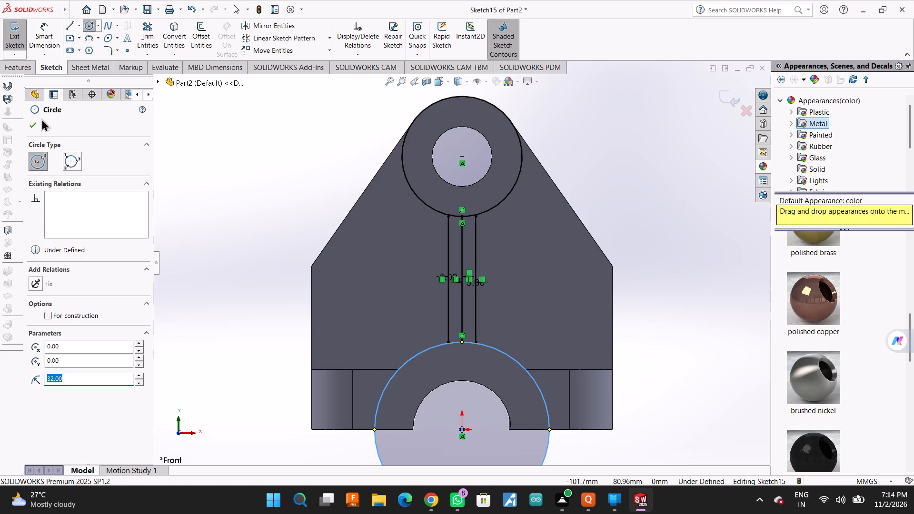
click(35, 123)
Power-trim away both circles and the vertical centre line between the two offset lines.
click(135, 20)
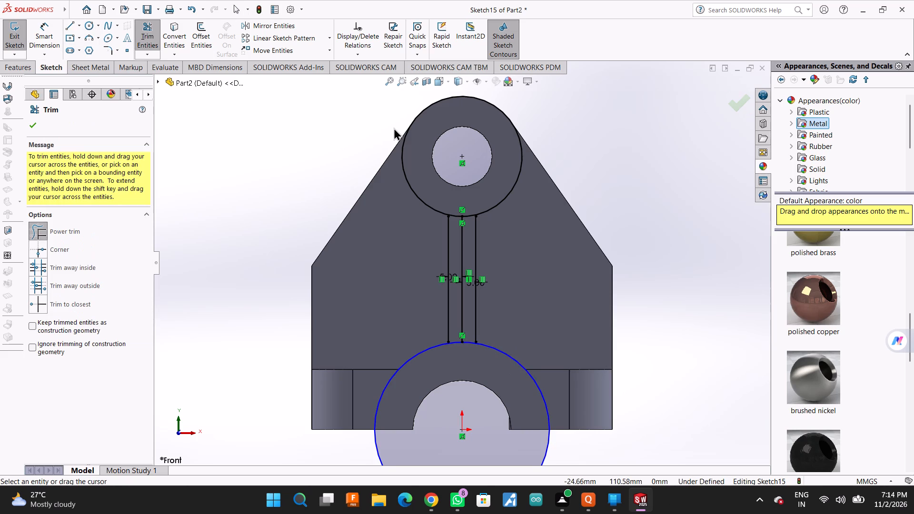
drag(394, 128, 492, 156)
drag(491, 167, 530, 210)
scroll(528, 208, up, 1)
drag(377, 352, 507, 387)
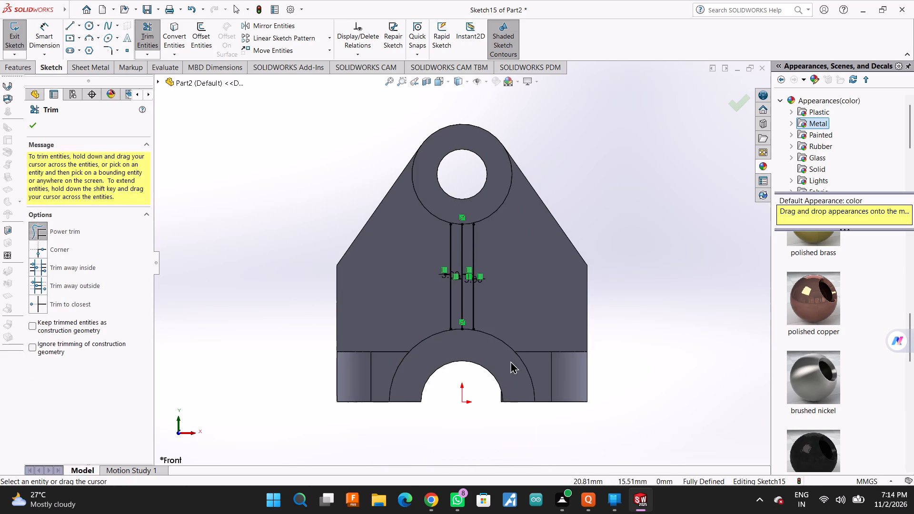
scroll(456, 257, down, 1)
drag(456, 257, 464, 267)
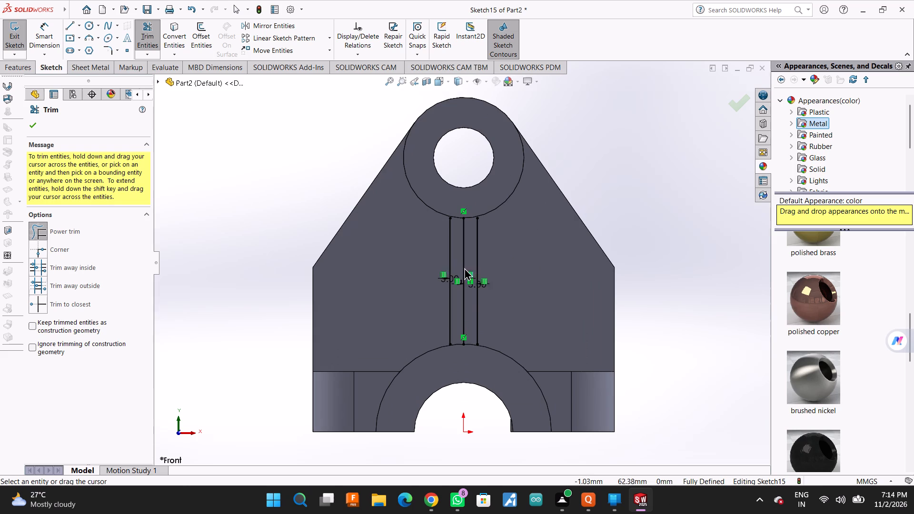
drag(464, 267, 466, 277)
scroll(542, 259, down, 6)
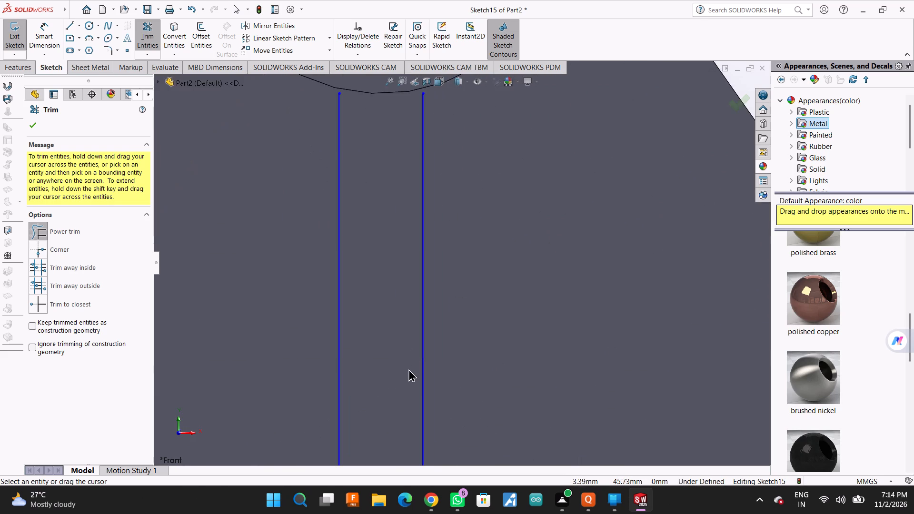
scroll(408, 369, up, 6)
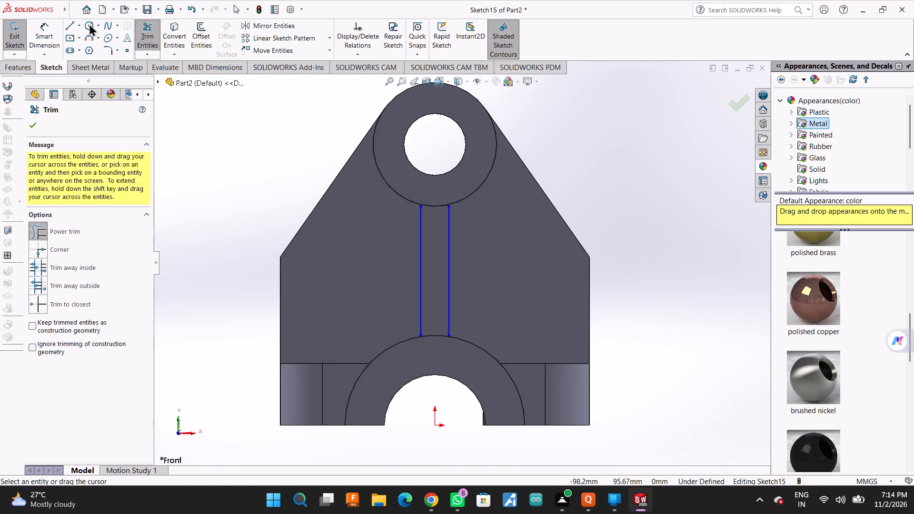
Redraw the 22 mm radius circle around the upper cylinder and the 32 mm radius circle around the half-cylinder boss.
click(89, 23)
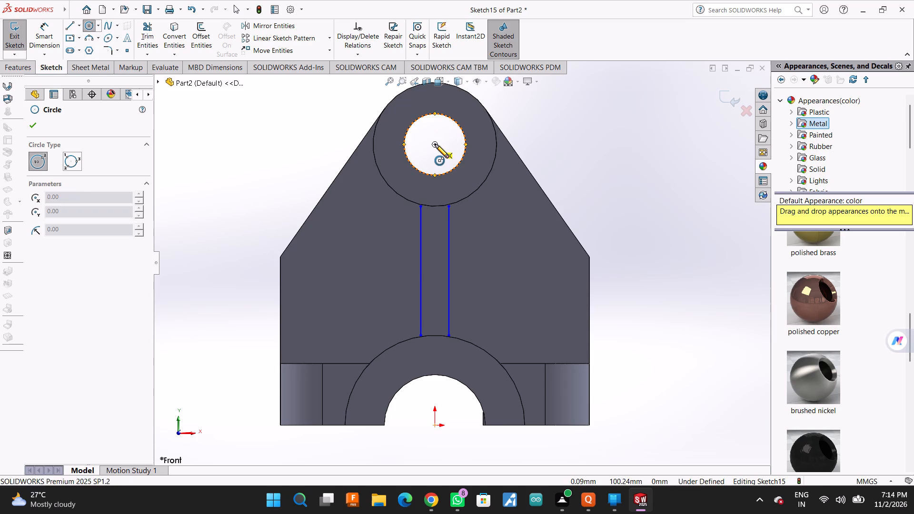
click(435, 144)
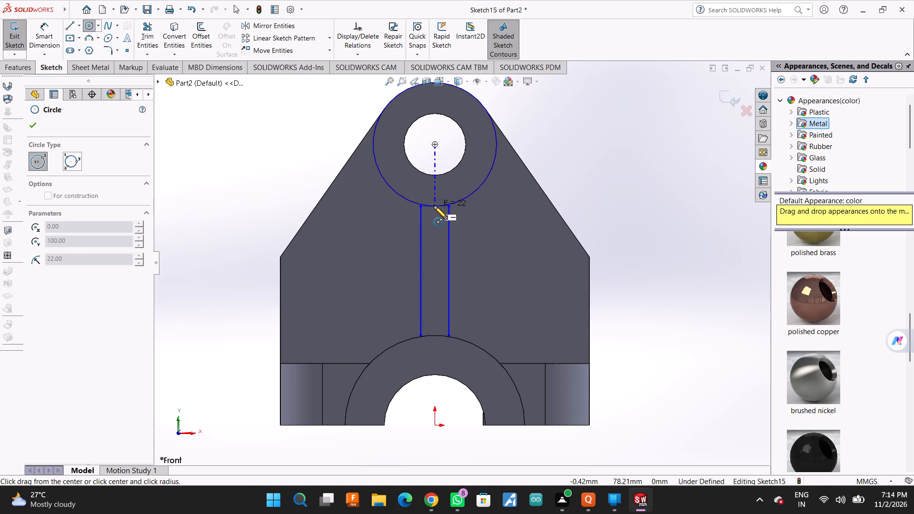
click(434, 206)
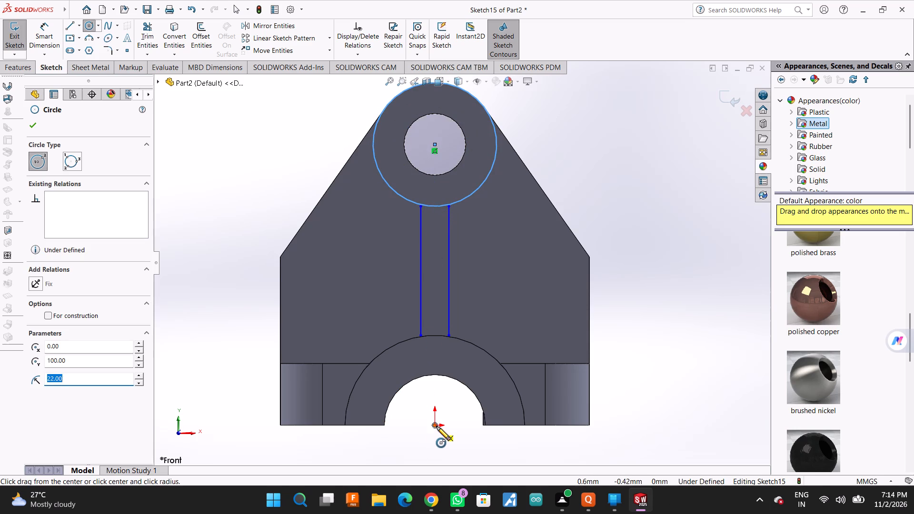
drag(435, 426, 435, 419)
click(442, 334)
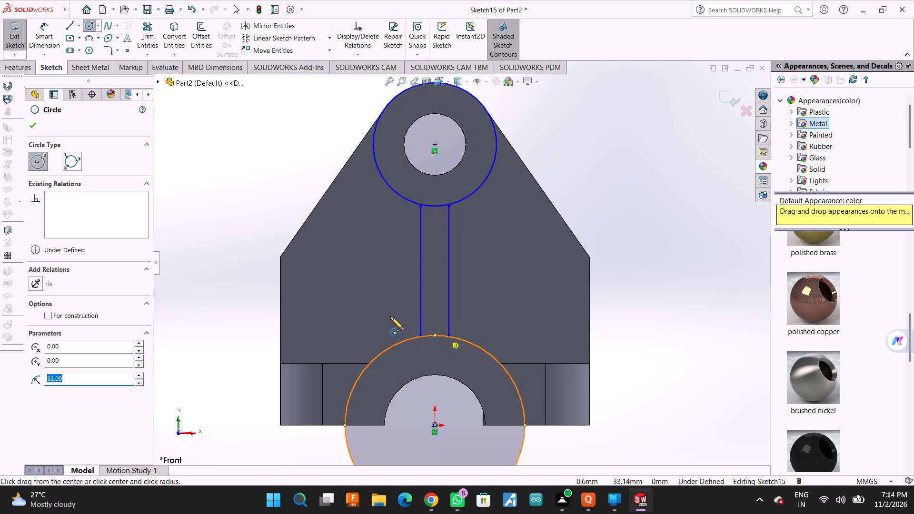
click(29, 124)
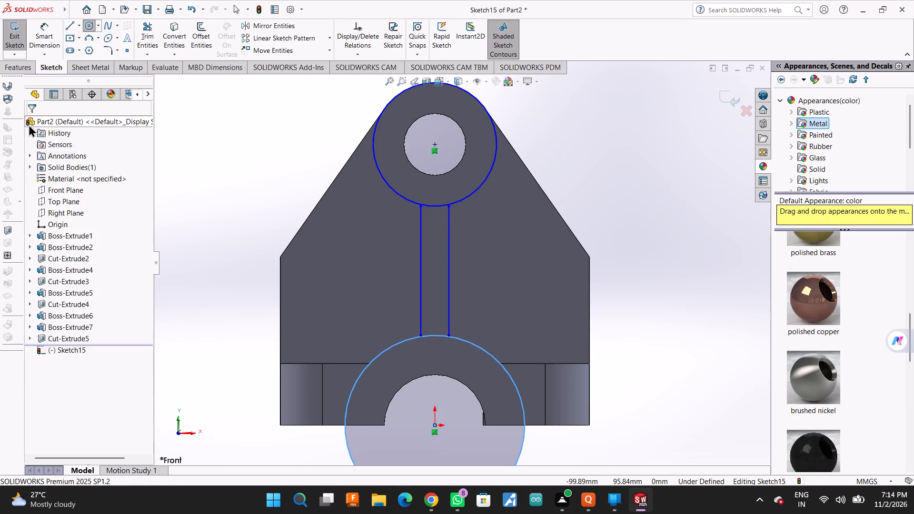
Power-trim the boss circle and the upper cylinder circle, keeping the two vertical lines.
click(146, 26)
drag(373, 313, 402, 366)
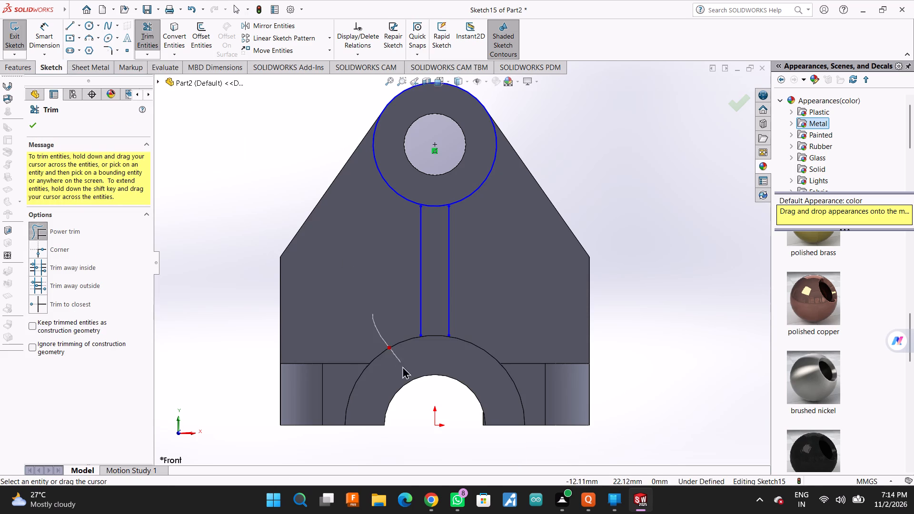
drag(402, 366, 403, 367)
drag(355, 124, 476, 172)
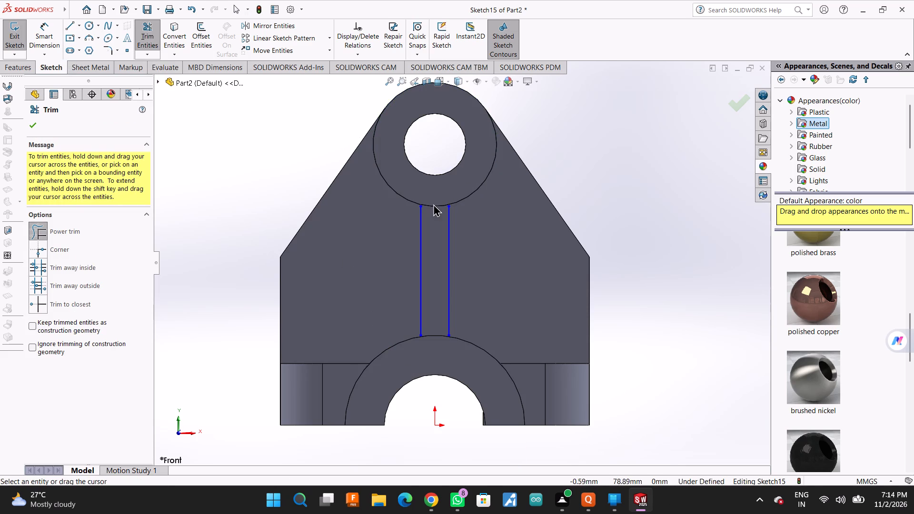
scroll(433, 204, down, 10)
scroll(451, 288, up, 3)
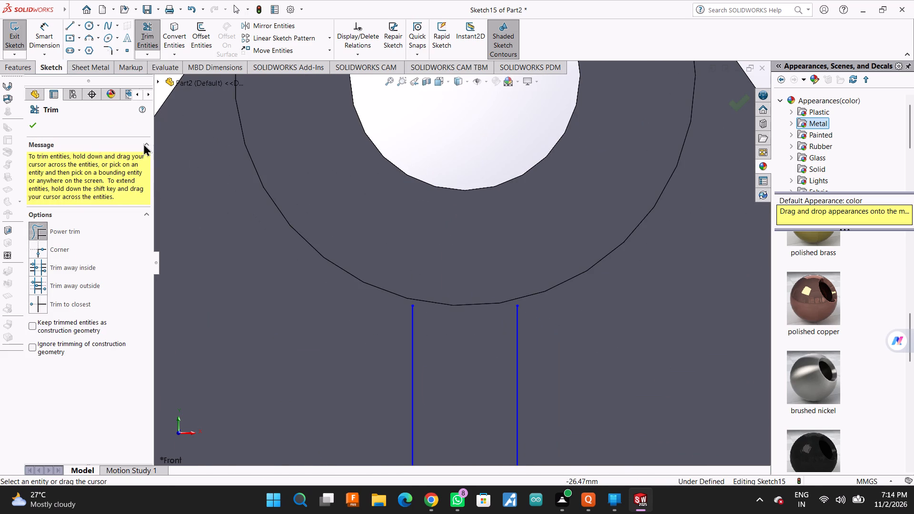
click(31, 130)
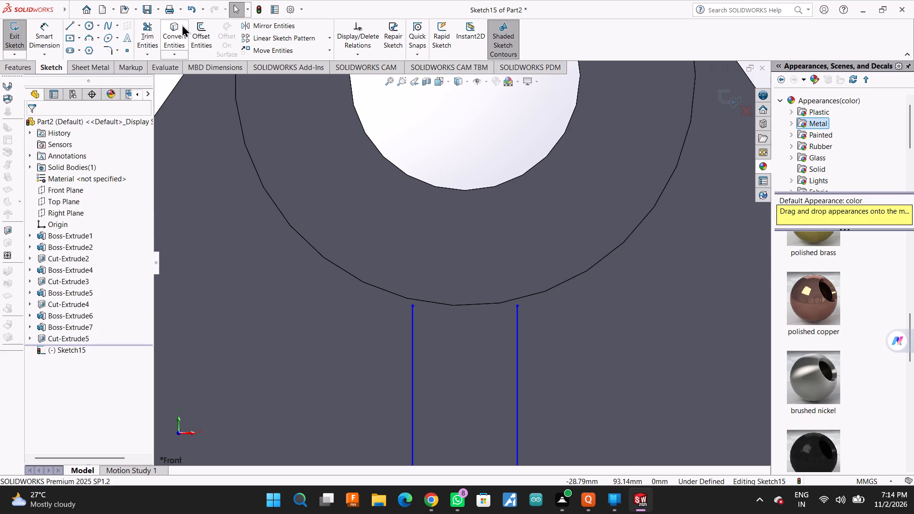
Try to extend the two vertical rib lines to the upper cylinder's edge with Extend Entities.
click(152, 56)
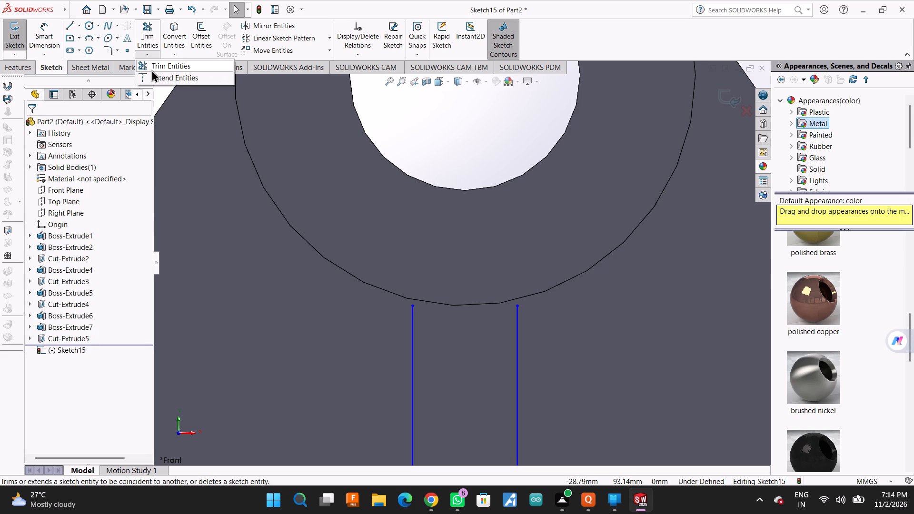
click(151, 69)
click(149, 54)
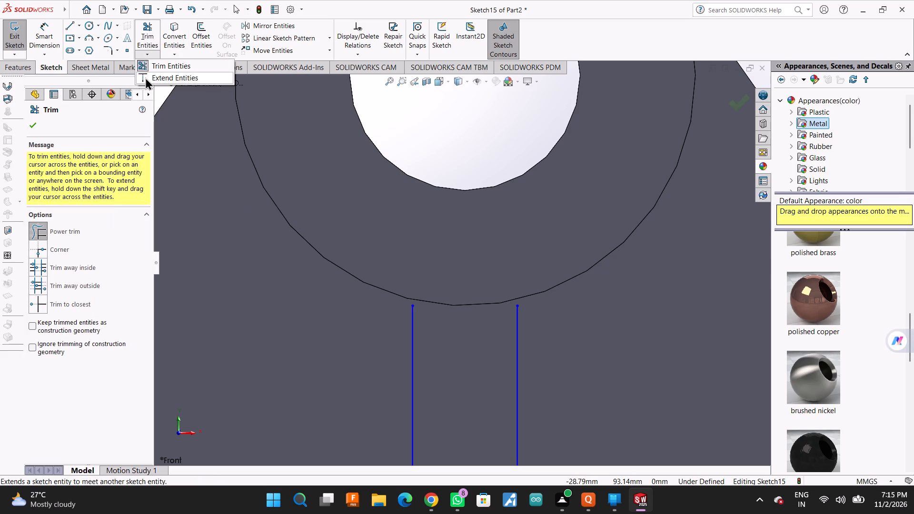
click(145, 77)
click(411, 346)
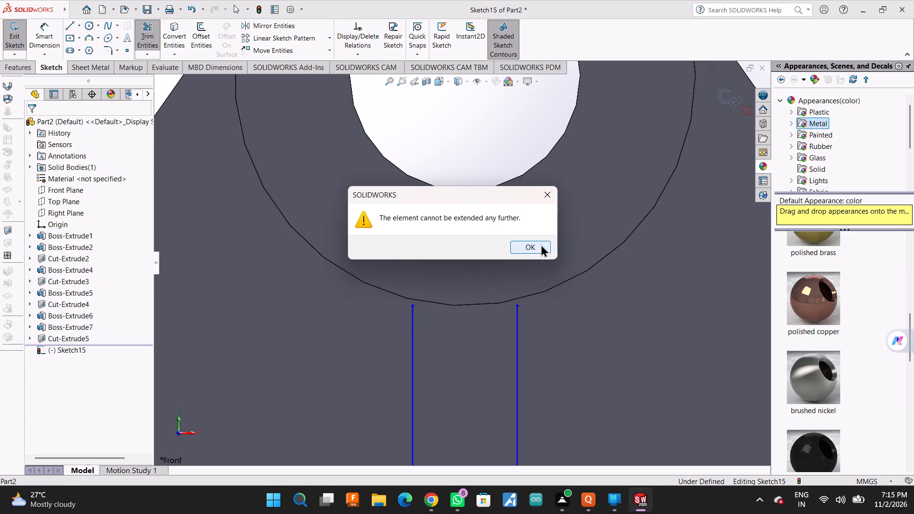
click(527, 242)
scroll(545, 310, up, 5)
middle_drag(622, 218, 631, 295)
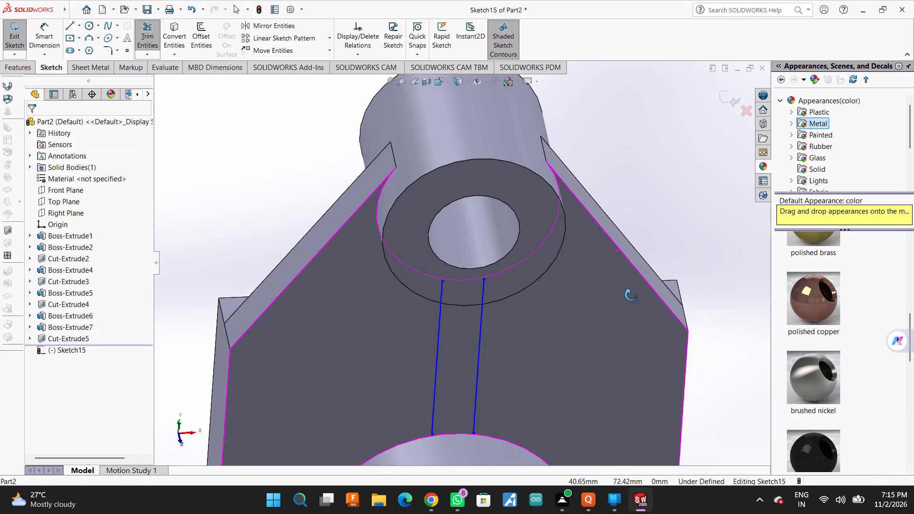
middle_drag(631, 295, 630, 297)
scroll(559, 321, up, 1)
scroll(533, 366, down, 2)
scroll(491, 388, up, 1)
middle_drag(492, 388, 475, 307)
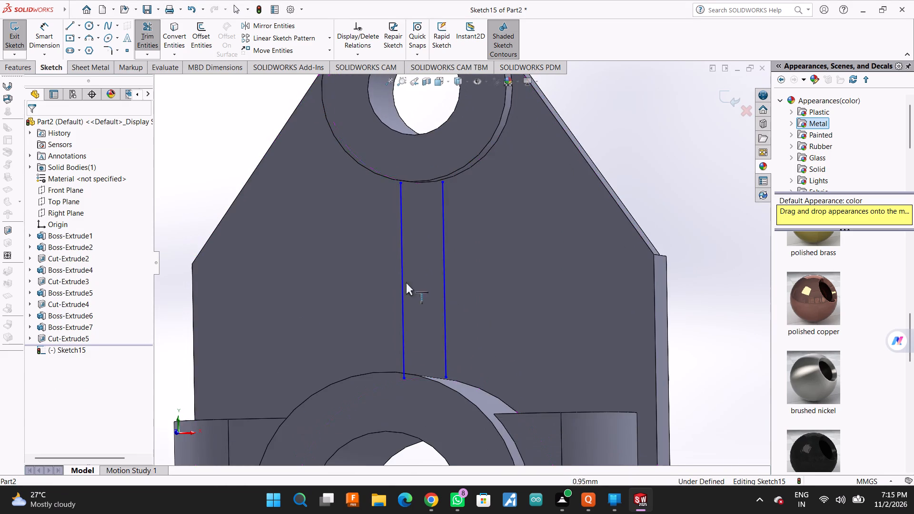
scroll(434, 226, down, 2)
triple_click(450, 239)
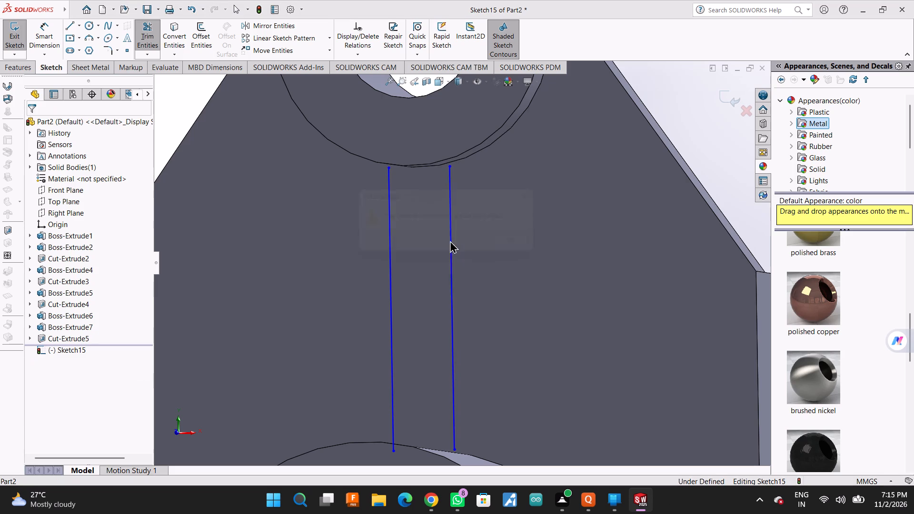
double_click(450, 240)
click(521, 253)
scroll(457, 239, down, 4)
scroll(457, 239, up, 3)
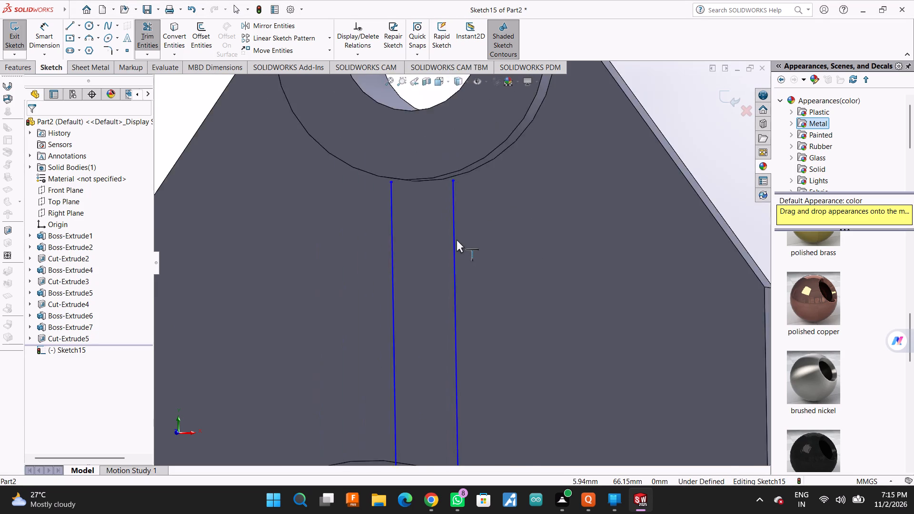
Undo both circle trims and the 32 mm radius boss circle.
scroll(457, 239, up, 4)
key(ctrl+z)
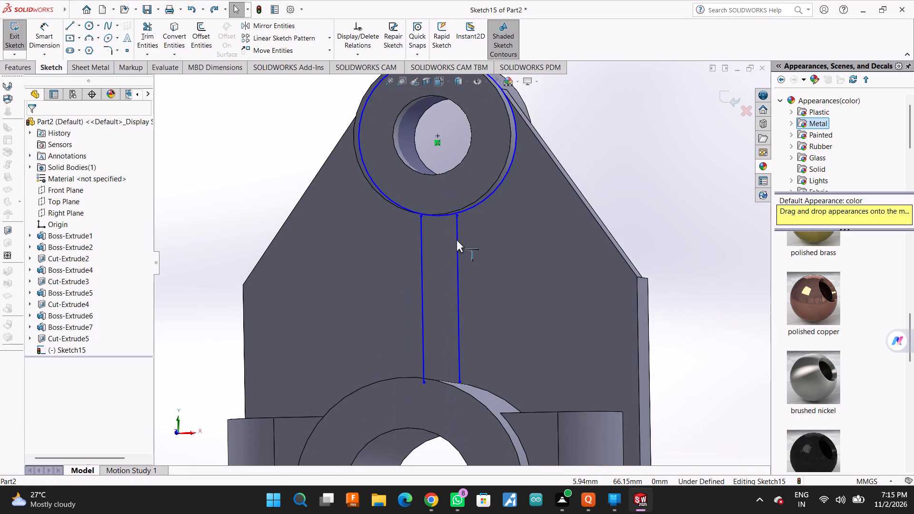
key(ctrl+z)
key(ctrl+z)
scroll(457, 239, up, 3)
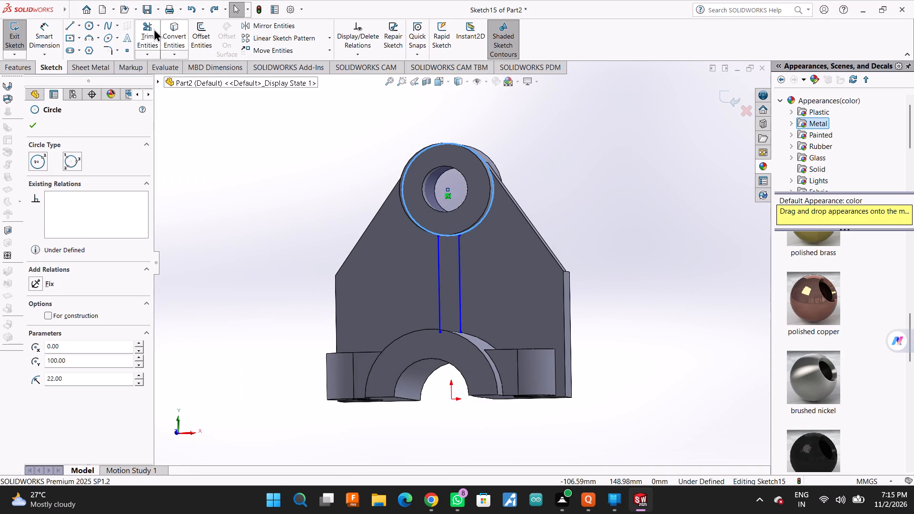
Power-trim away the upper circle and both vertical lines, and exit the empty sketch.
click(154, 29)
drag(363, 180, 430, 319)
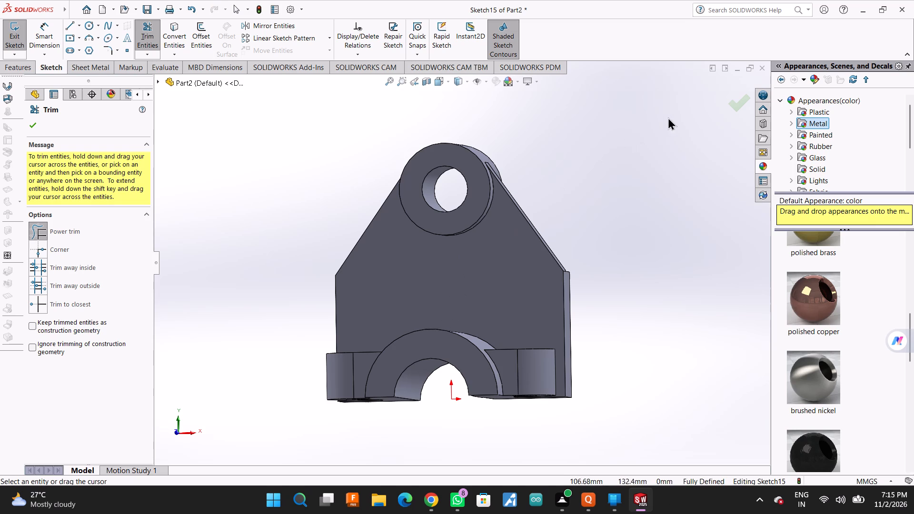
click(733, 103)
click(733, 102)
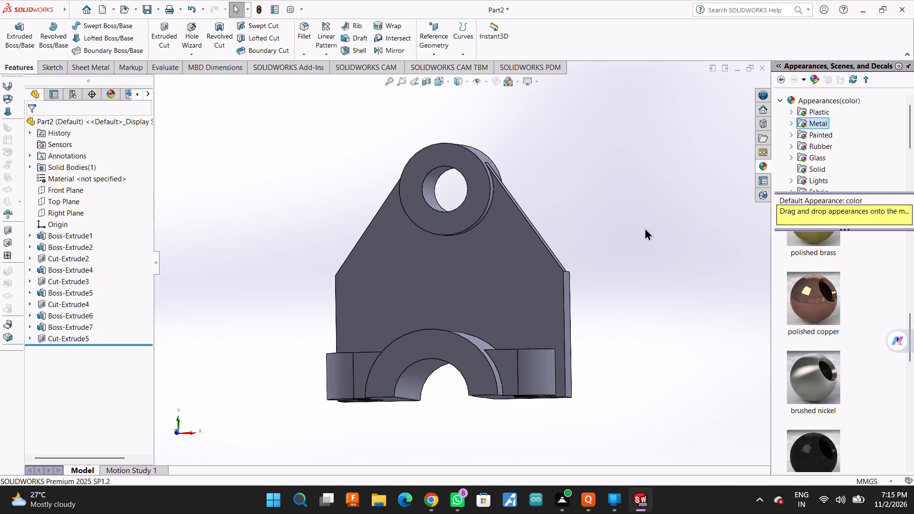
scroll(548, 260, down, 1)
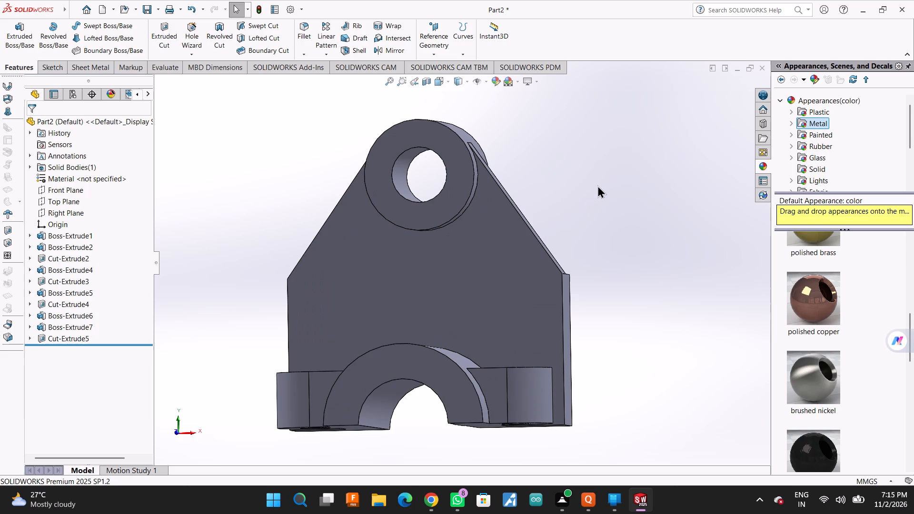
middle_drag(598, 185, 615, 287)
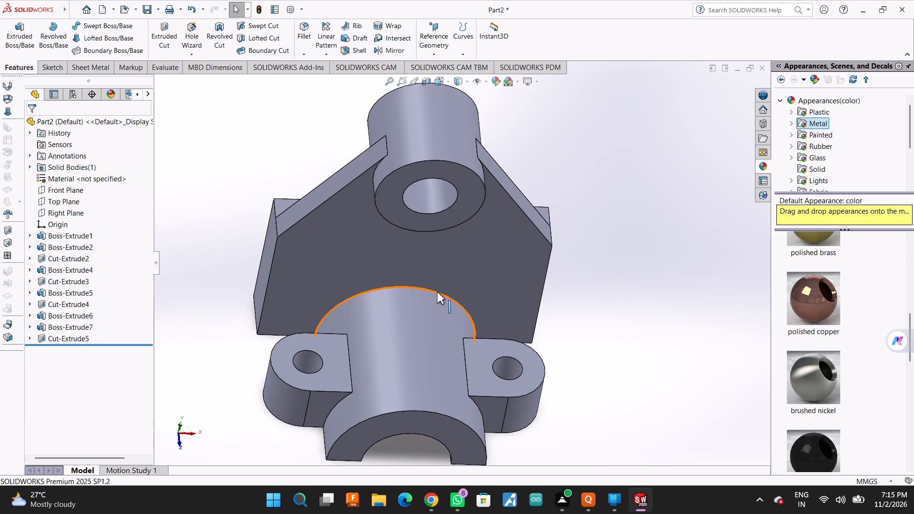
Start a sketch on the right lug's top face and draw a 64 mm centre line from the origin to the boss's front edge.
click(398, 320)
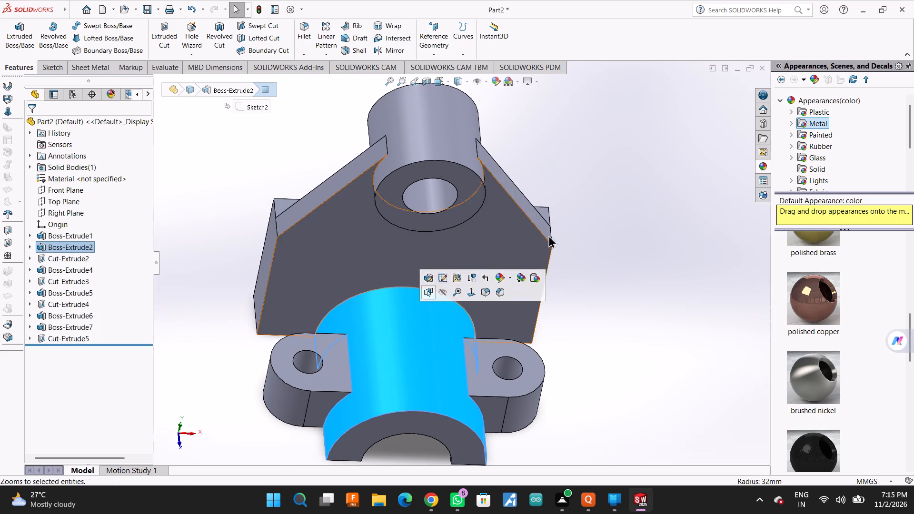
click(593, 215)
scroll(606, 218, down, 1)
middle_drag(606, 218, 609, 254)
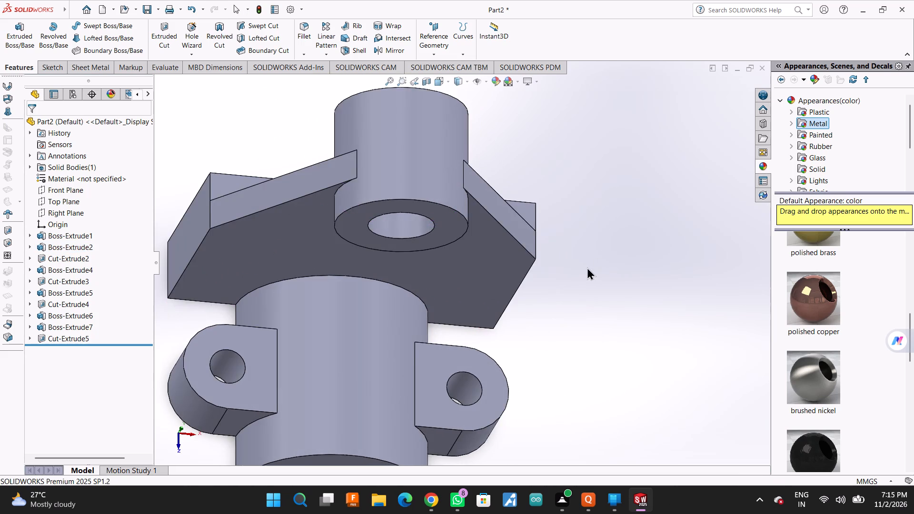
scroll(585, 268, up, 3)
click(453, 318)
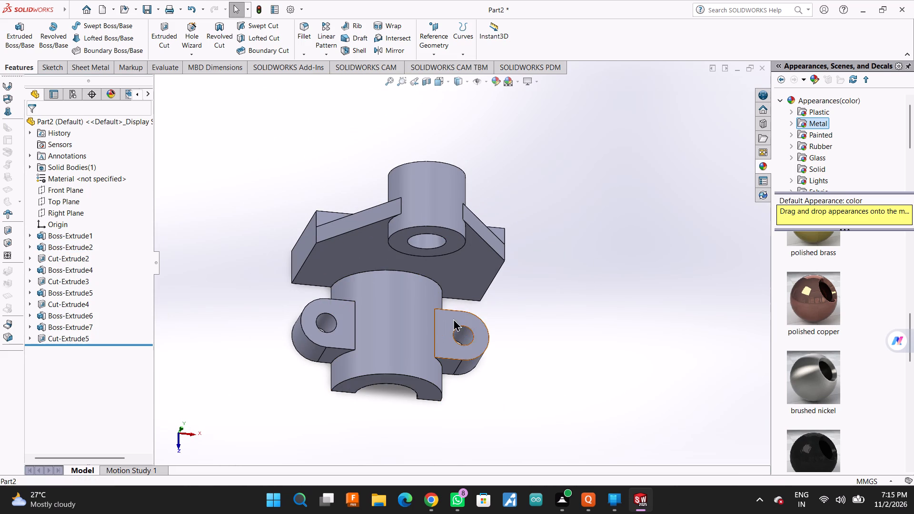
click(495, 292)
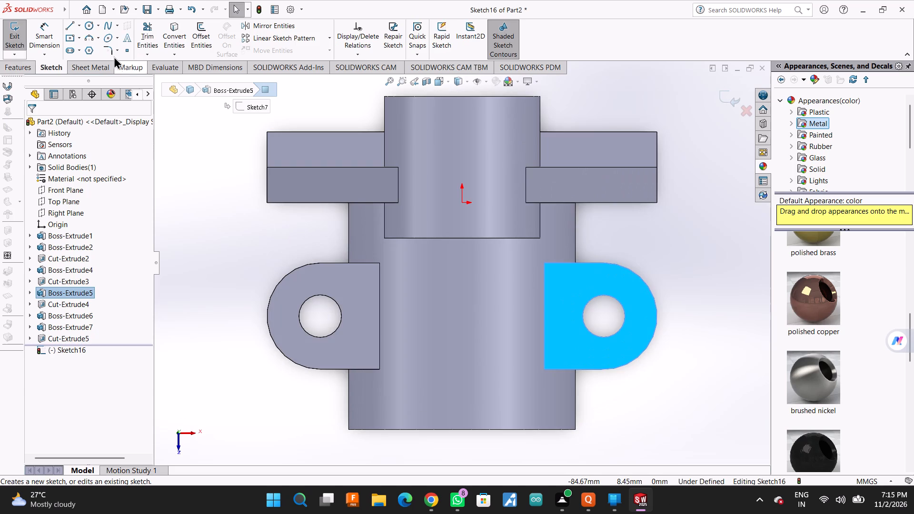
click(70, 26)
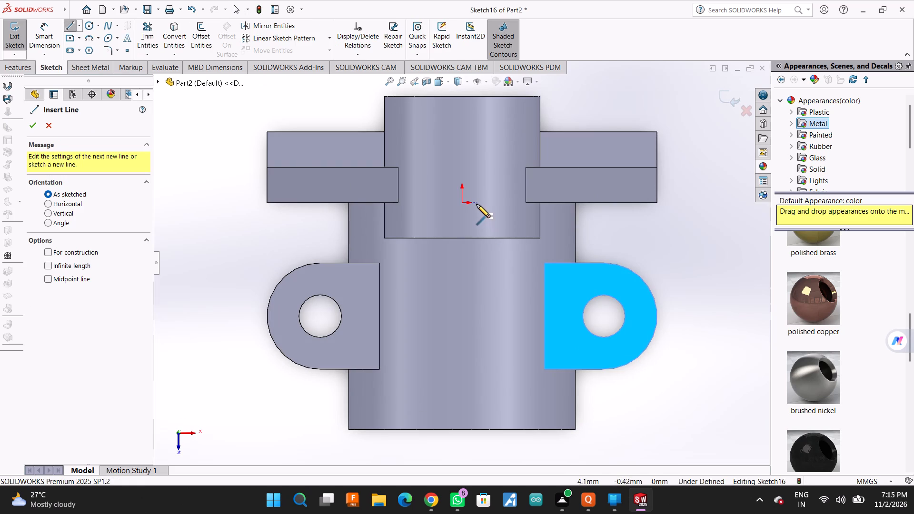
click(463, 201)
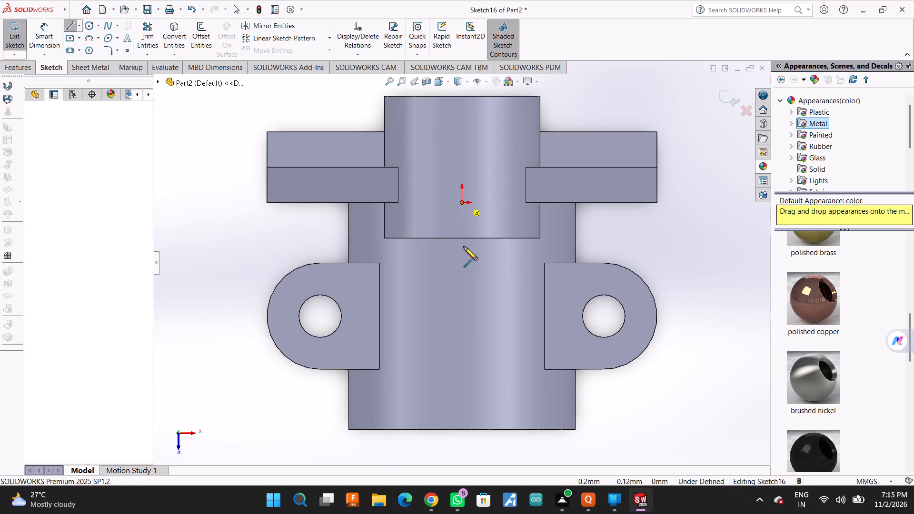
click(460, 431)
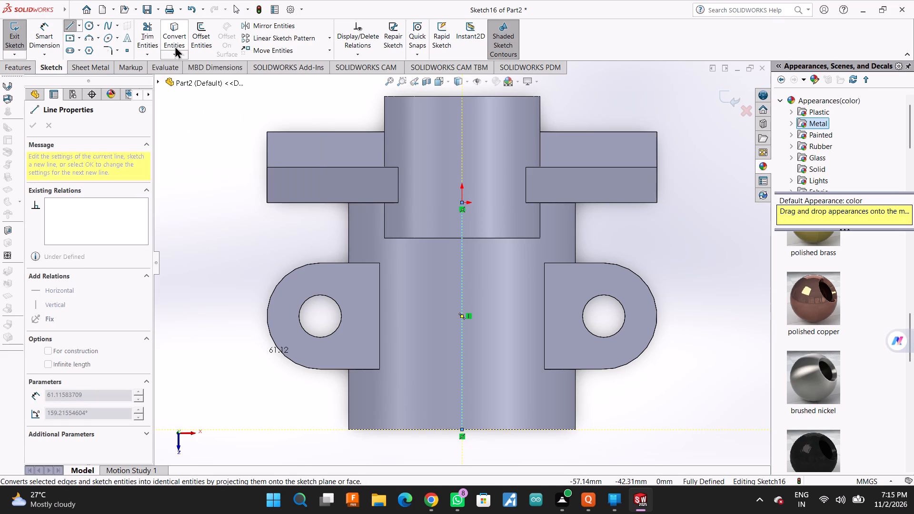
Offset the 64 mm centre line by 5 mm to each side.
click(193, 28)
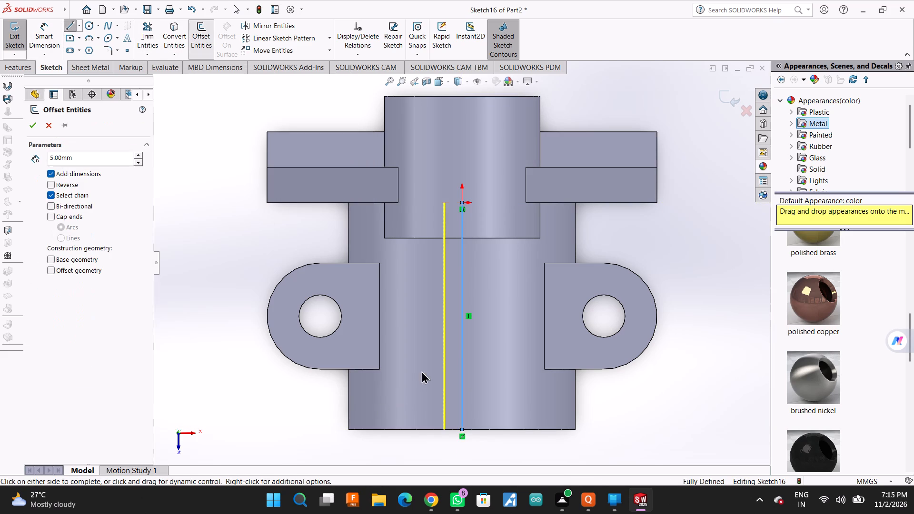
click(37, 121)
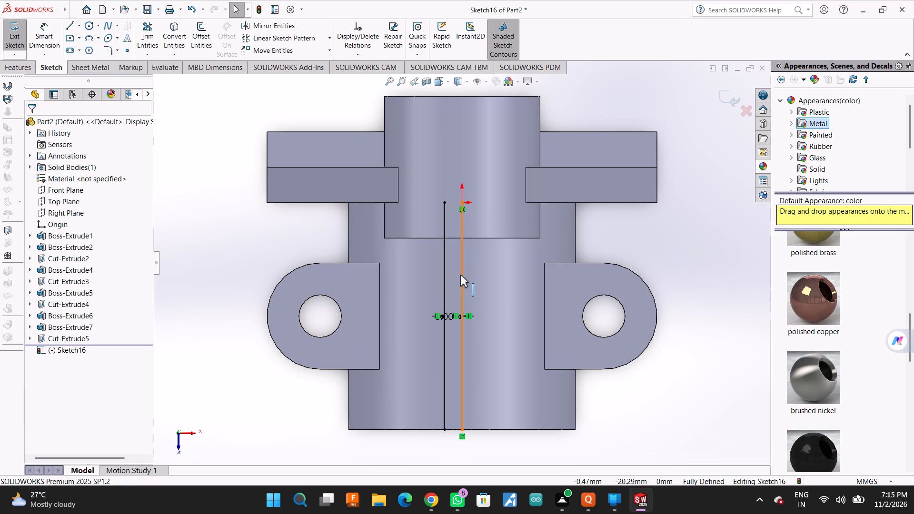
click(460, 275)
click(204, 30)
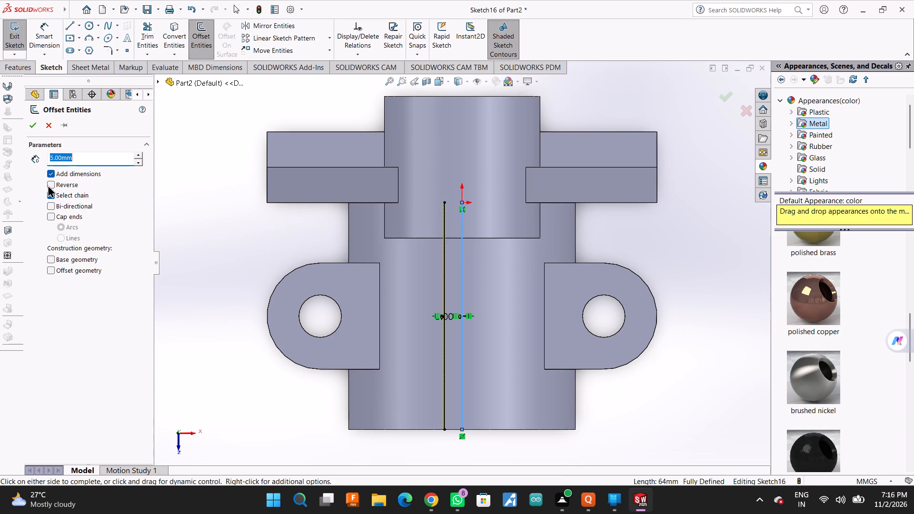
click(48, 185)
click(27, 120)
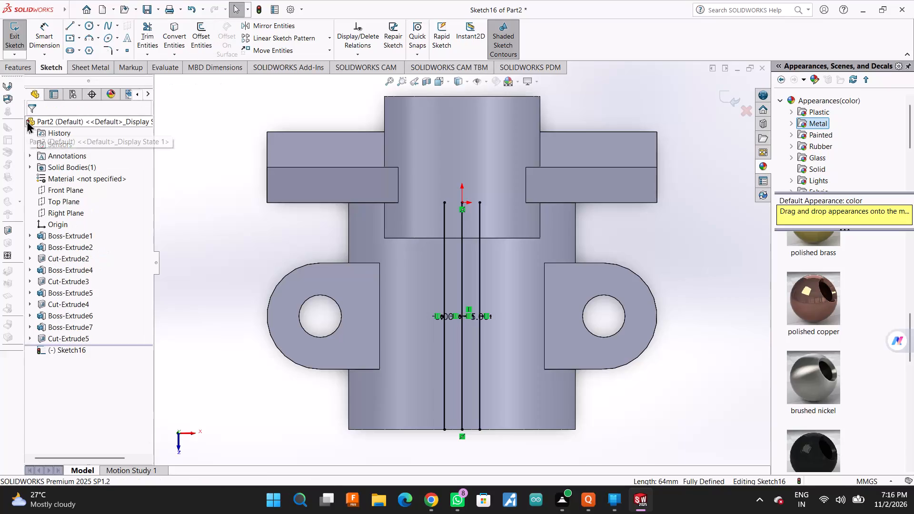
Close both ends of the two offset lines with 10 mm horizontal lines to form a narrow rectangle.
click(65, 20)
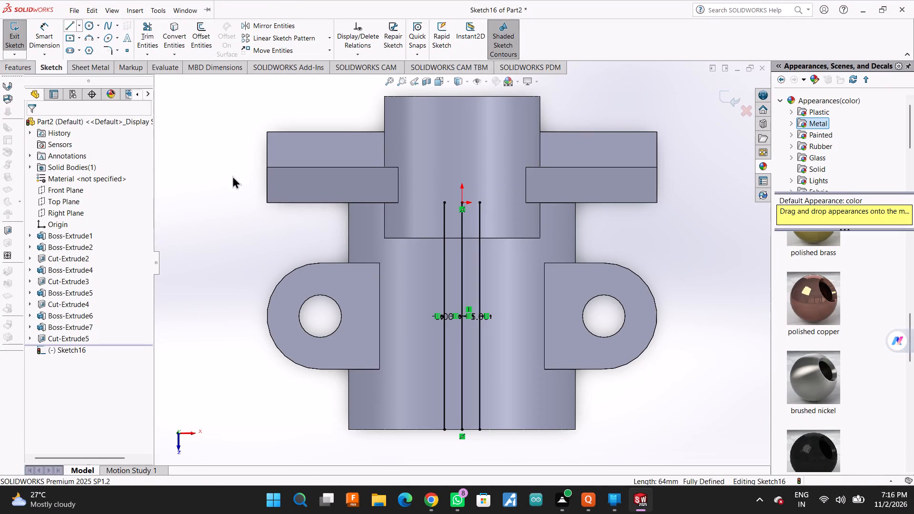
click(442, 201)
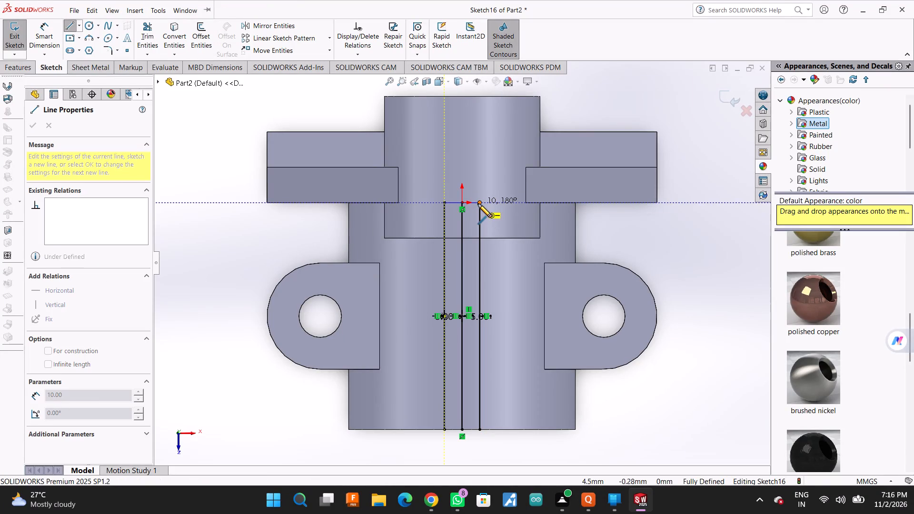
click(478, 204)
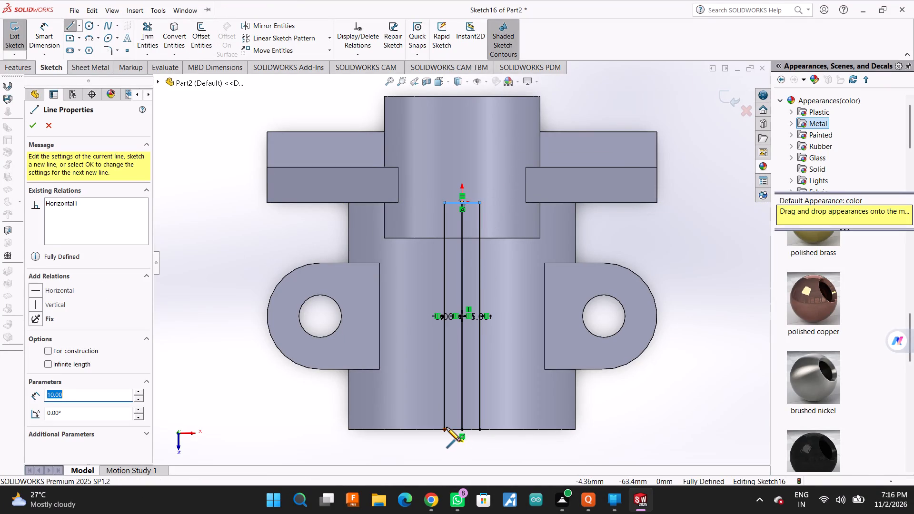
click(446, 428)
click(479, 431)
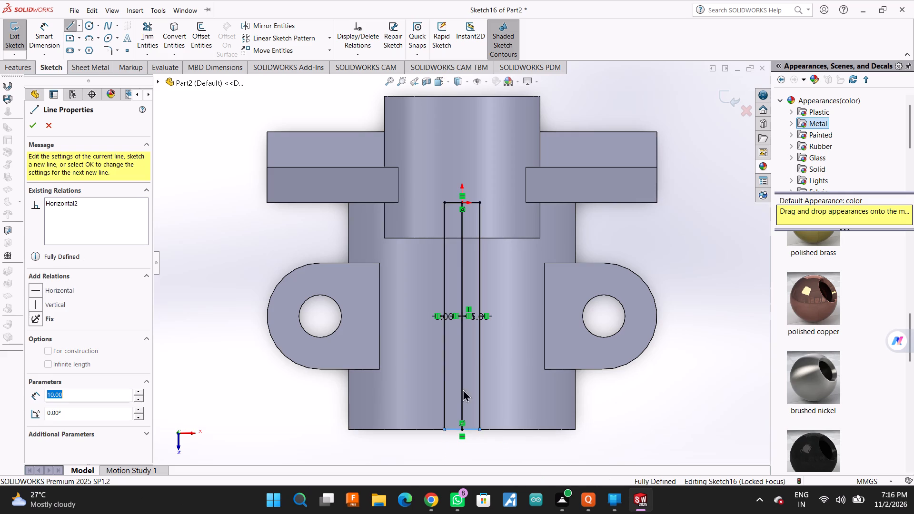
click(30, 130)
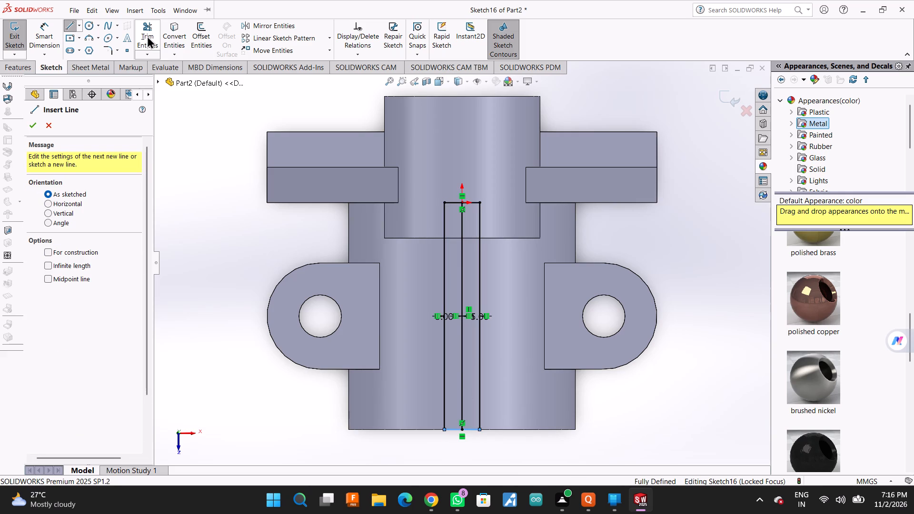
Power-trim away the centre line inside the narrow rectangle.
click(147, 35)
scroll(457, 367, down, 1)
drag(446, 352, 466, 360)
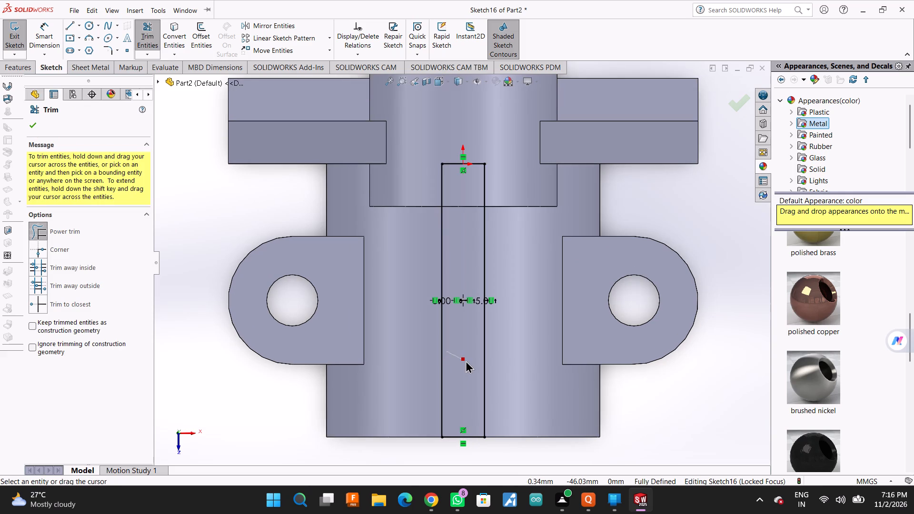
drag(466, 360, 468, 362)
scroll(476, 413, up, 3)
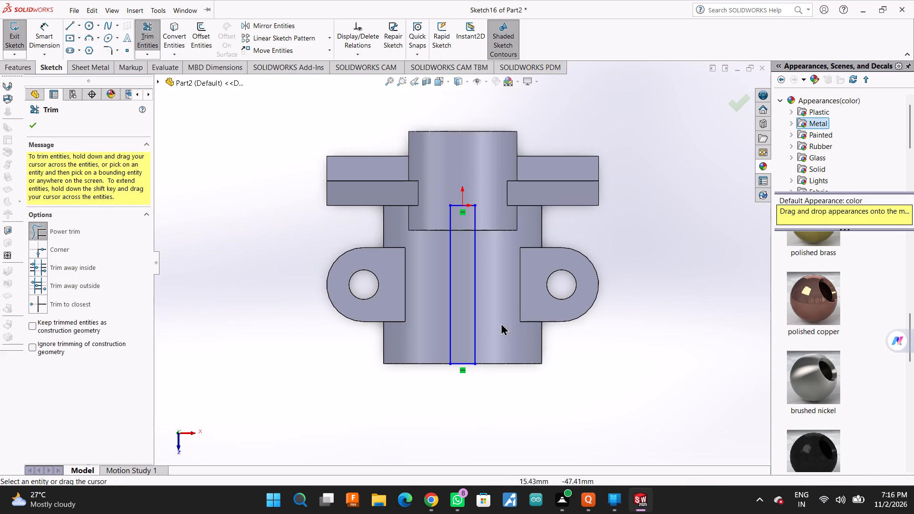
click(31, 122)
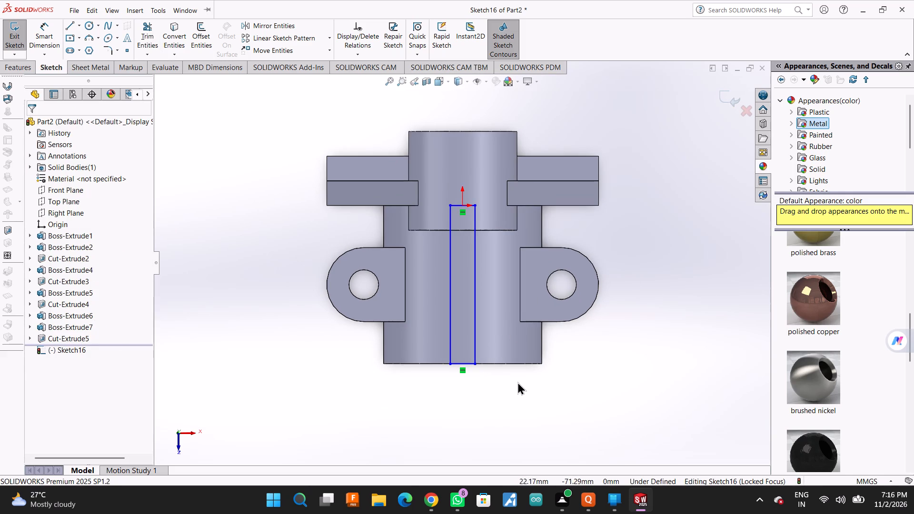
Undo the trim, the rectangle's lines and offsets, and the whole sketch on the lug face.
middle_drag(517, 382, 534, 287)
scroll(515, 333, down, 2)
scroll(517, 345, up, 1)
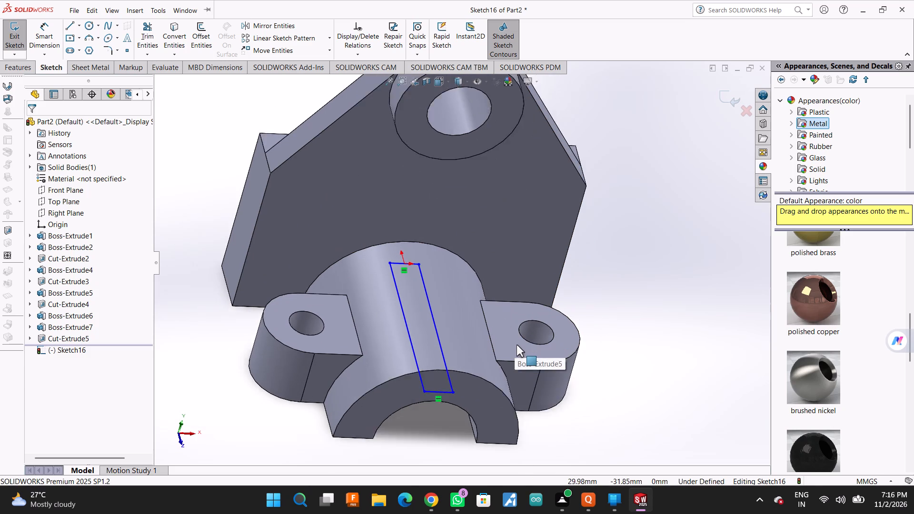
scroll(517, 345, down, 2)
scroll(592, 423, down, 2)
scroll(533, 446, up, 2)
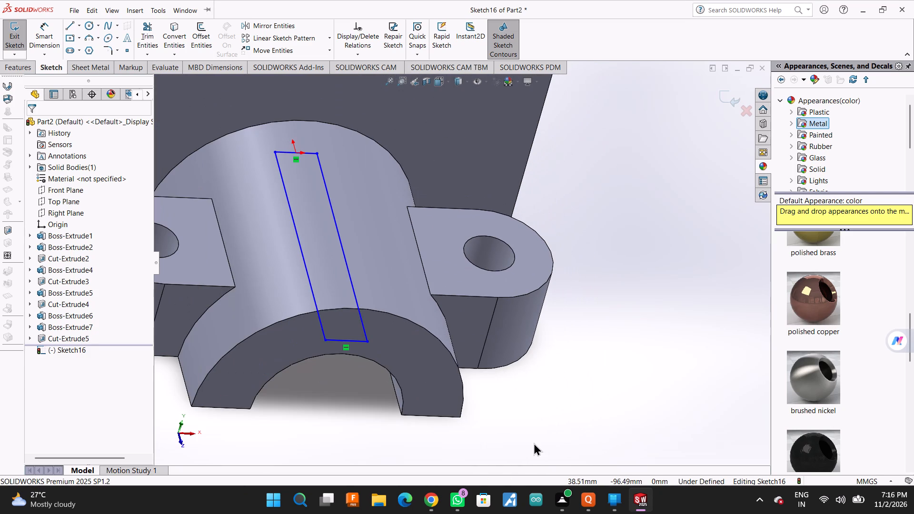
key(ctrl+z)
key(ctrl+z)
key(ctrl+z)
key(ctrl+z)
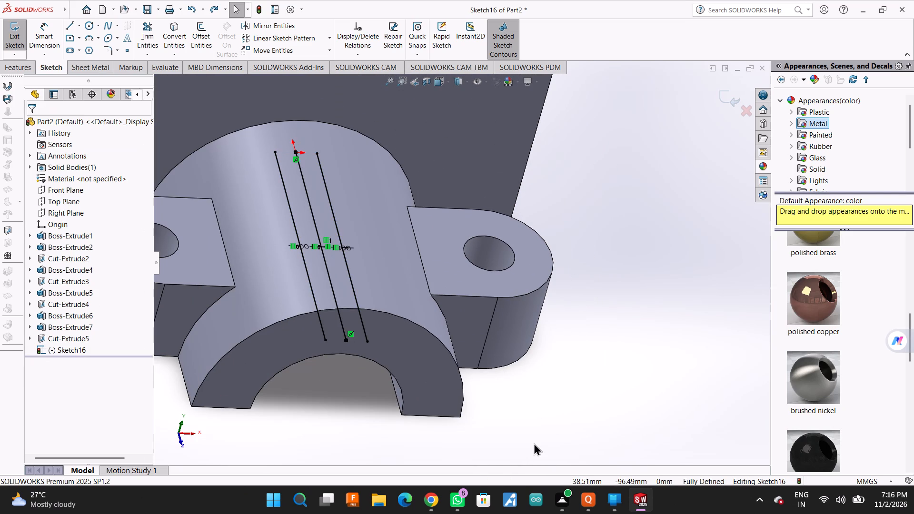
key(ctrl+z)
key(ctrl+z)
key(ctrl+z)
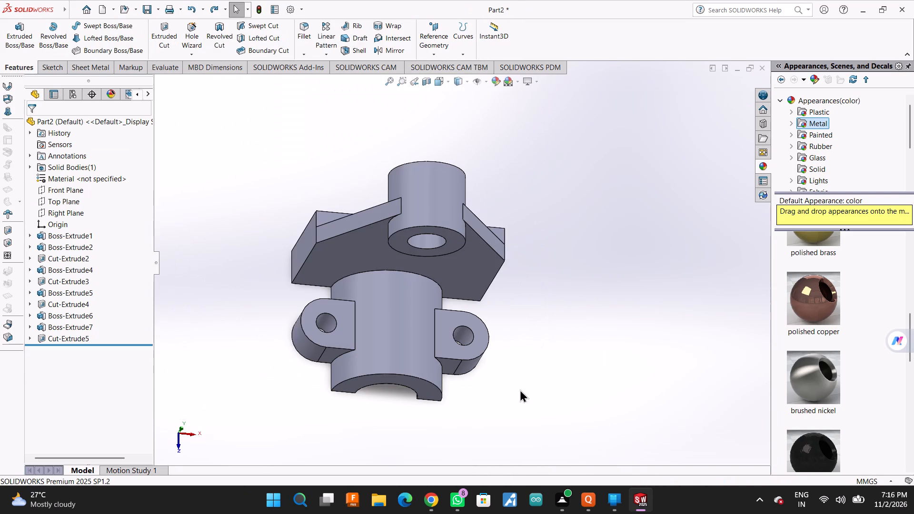
On the Right Plane, sketch a sloping line about 79 mm long from the web's front face under the upper cylinder to the boss's front top edge.
middle_drag(519, 384, 506, 319)
middle_drag(608, 240, 576, 254)
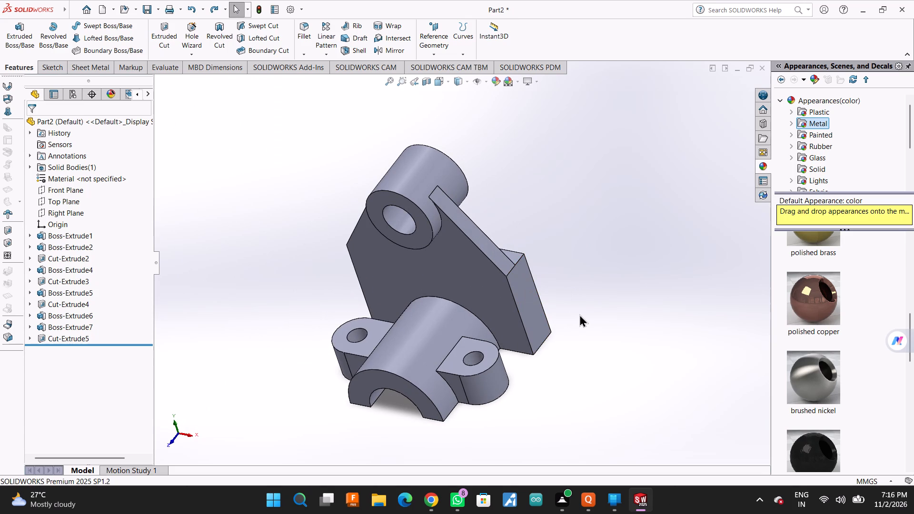
scroll(613, 245, up, 1)
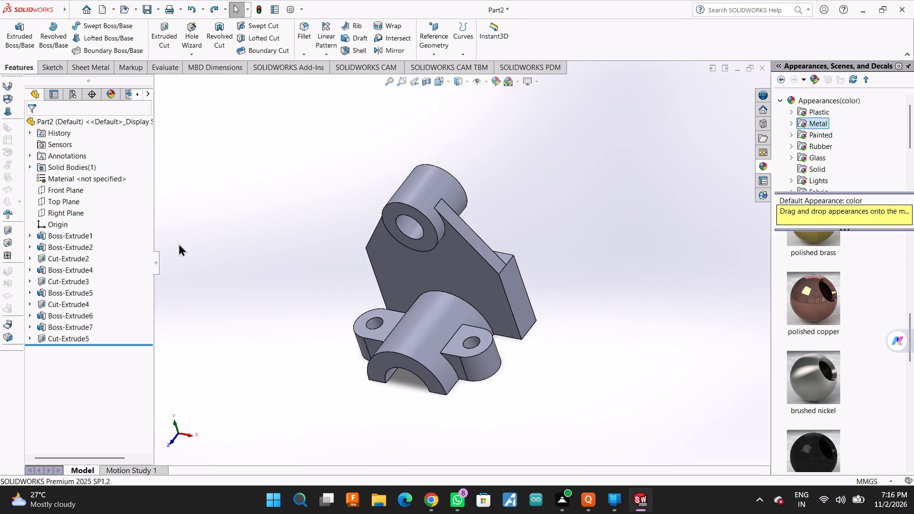
click(76, 189)
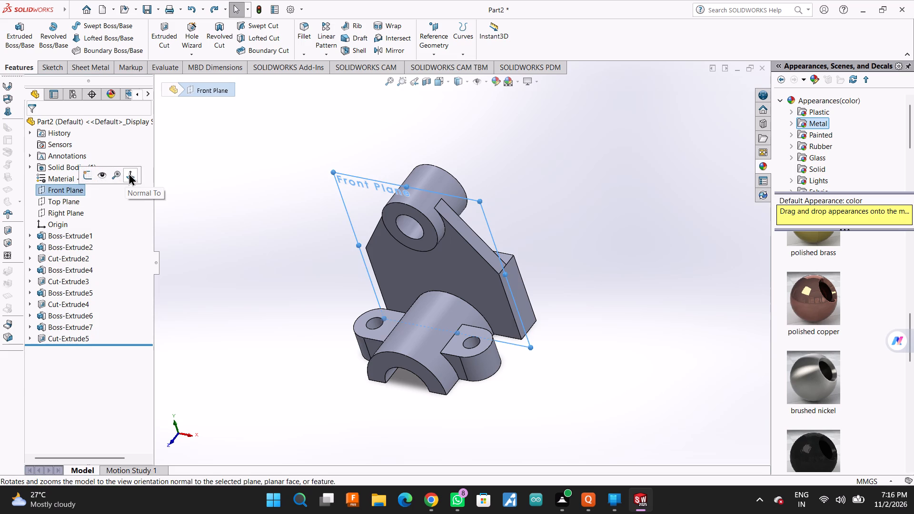
click(129, 173)
click(61, 211)
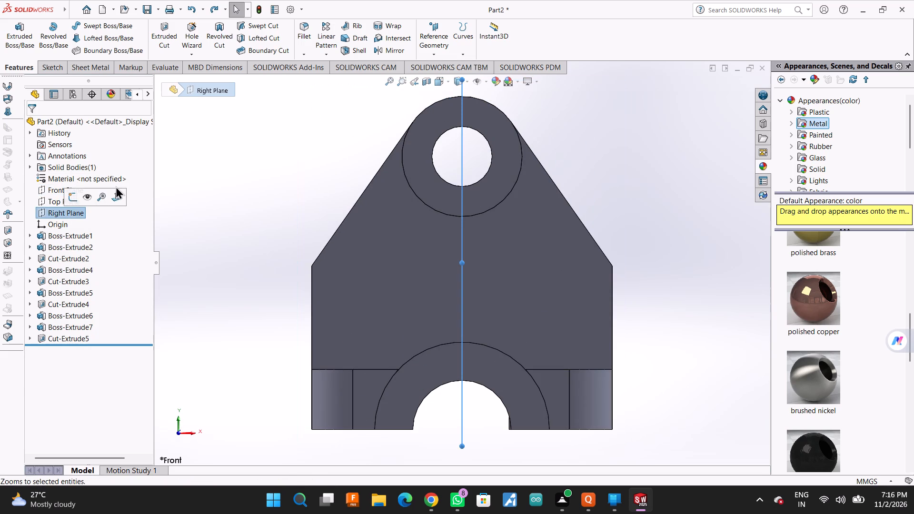
click(110, 198)
click(49, 66)
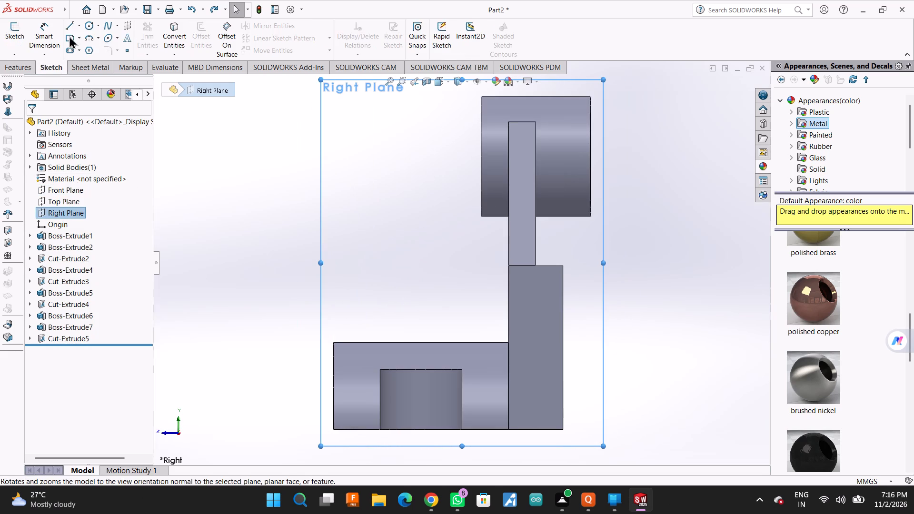
click(67, 26)
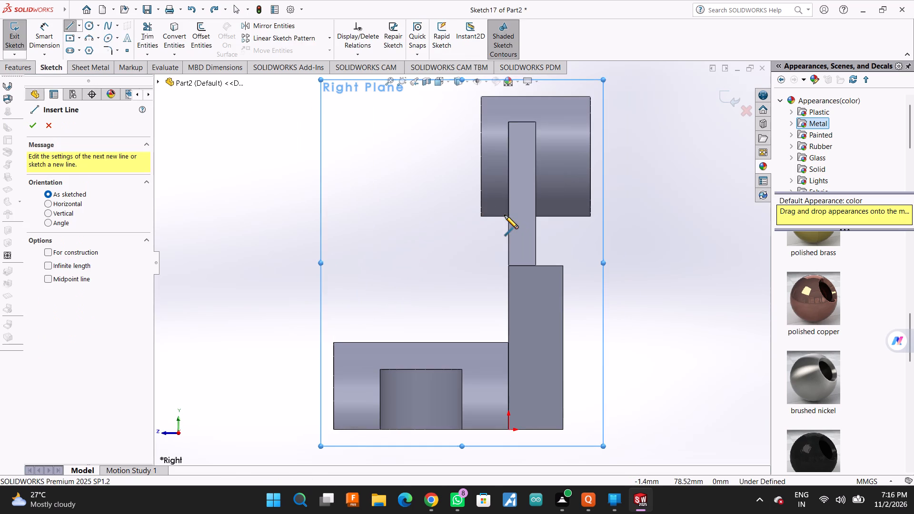
click(507, 215)
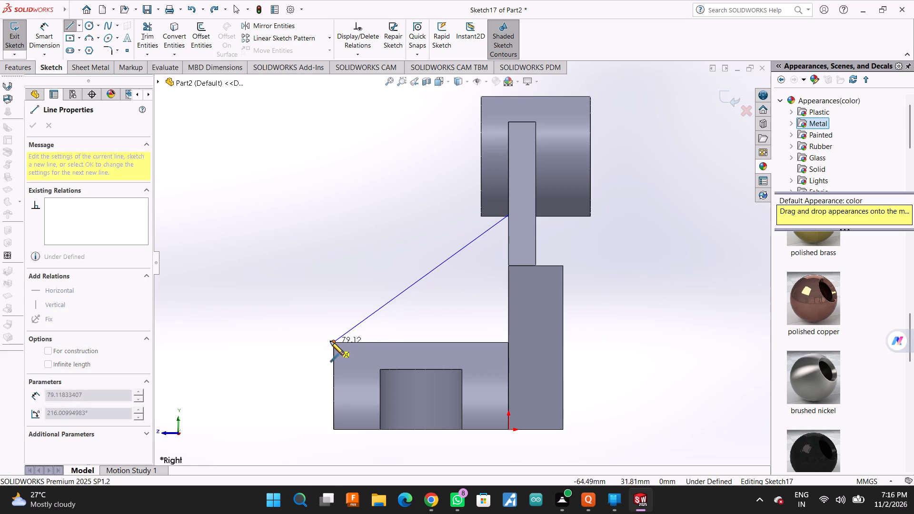
click(335, 341)
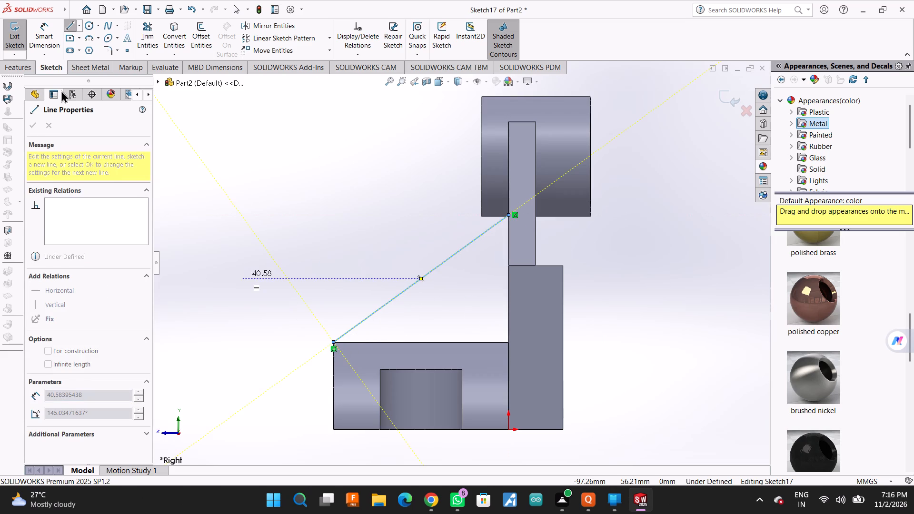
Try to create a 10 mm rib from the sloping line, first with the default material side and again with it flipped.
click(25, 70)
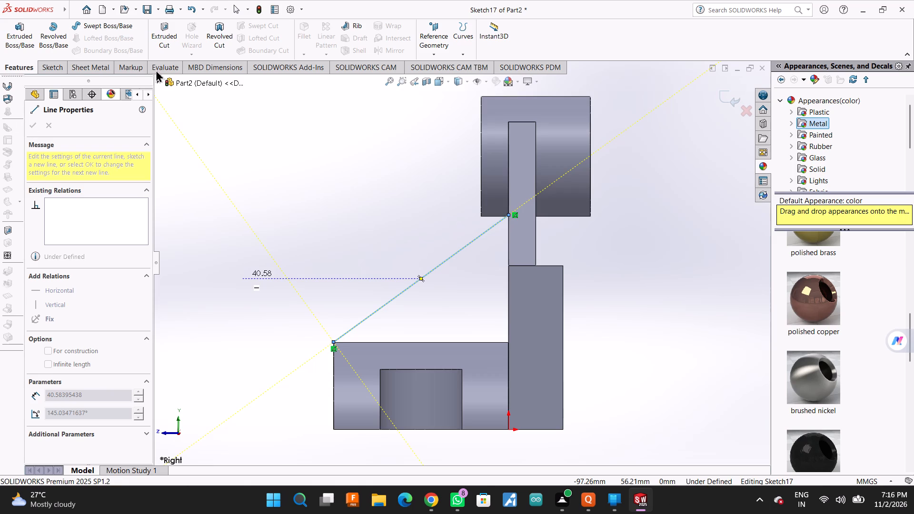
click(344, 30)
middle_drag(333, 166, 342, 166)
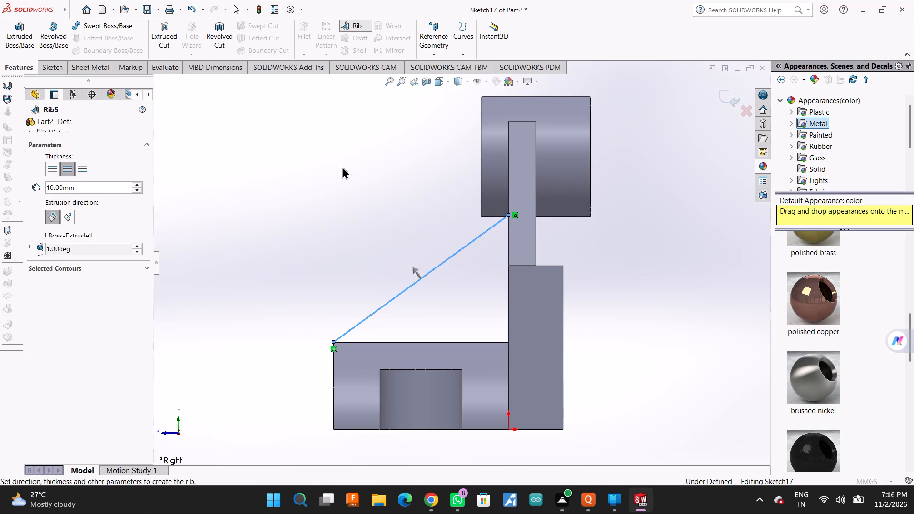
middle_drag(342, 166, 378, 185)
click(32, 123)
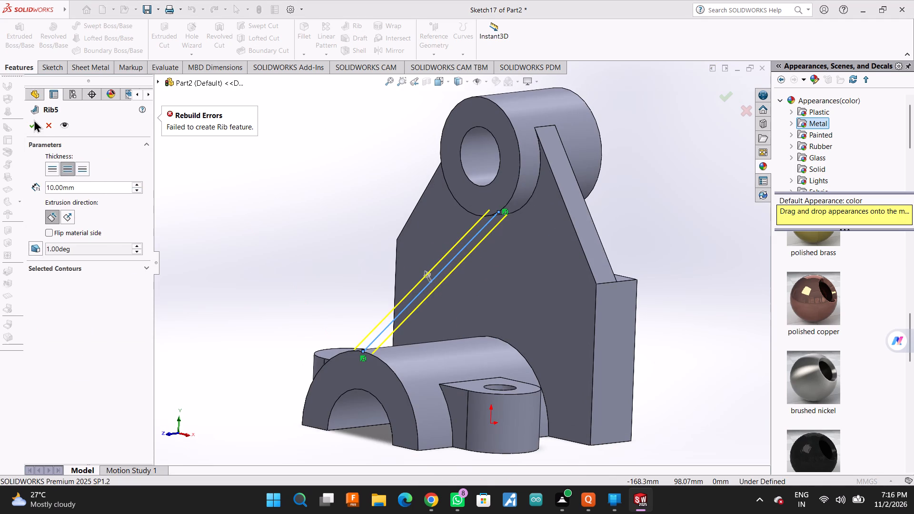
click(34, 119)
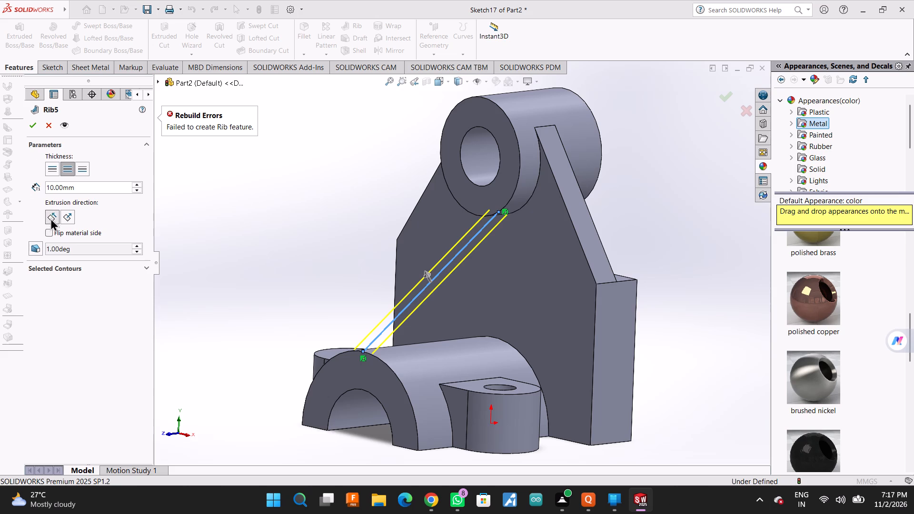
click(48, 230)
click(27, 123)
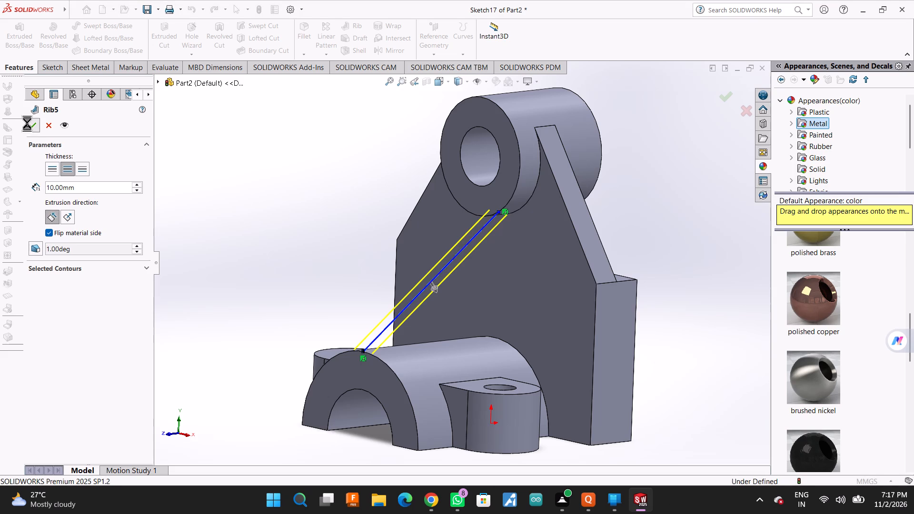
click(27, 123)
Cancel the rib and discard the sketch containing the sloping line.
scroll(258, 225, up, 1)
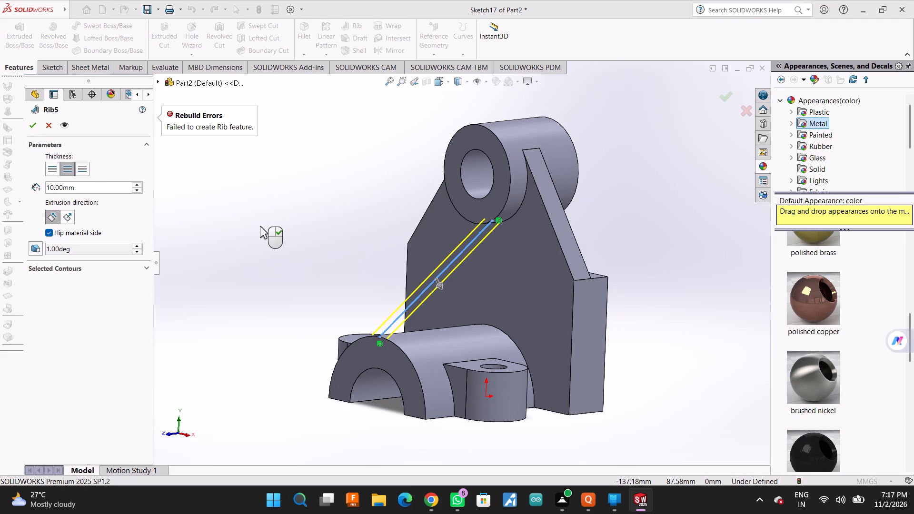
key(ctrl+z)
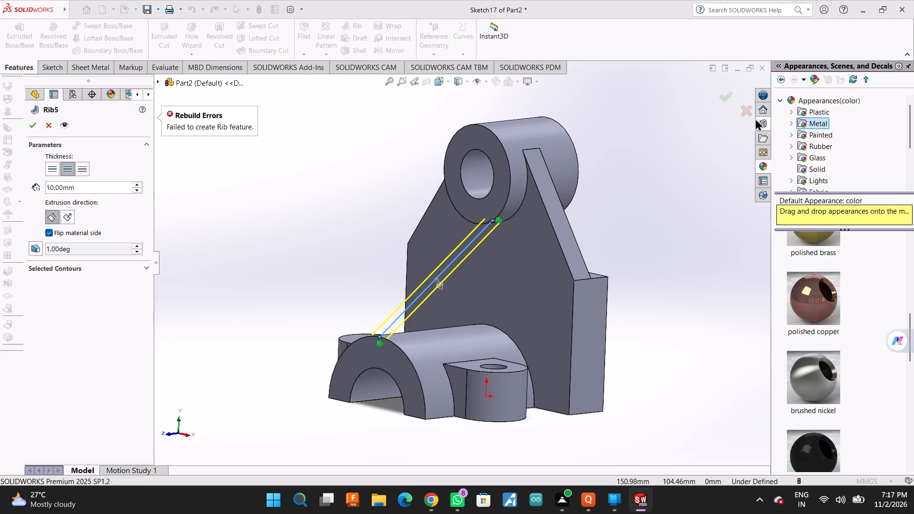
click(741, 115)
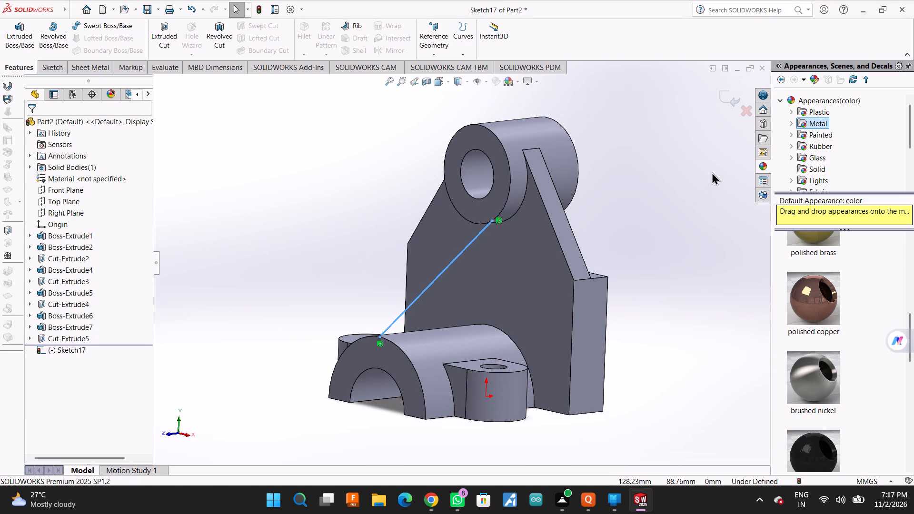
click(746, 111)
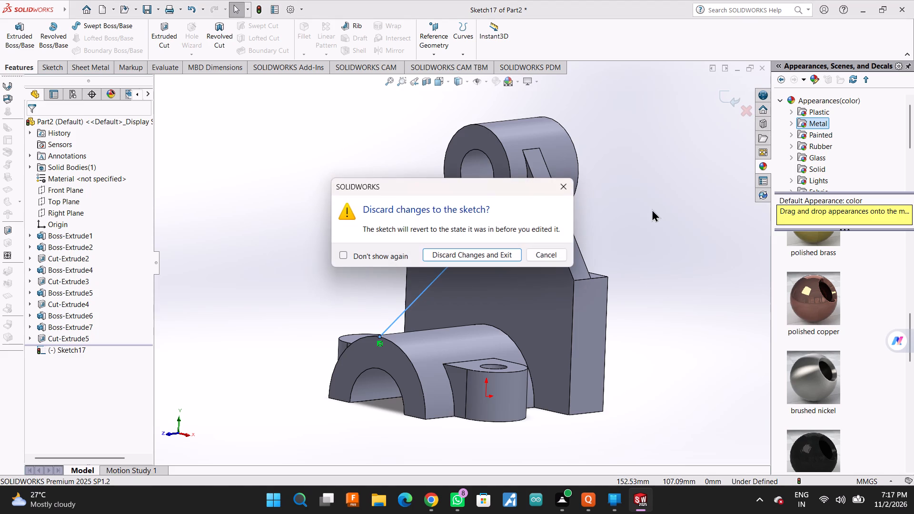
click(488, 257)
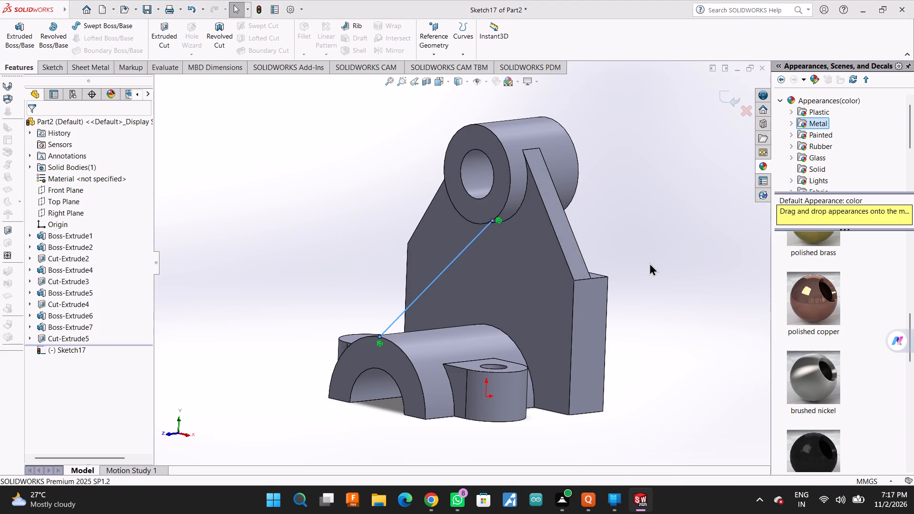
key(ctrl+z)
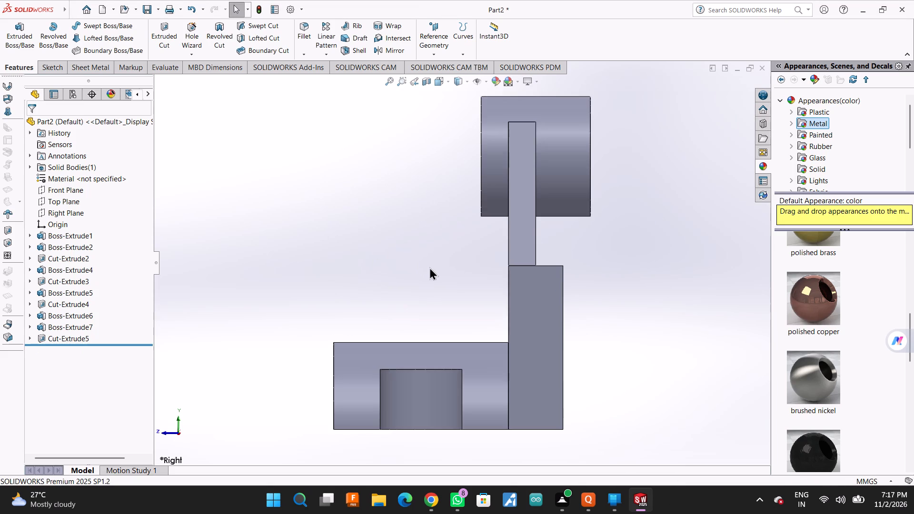
On the Right Plane, sketch a horizontal line under the upper cylinder from its front corner to the web, and a 46 mm vertical down to the boss top.
middle_drag(417, 242, 406, 246)
click(73, 215)
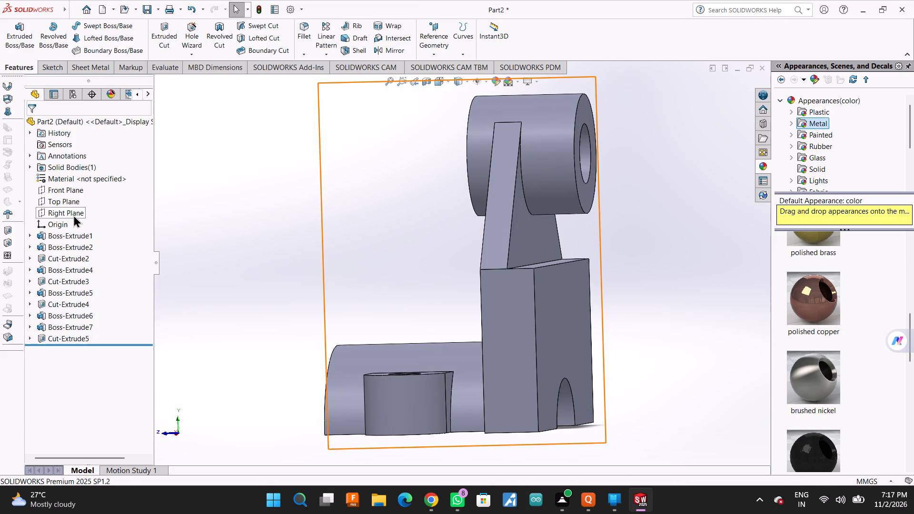
click(125, 201)
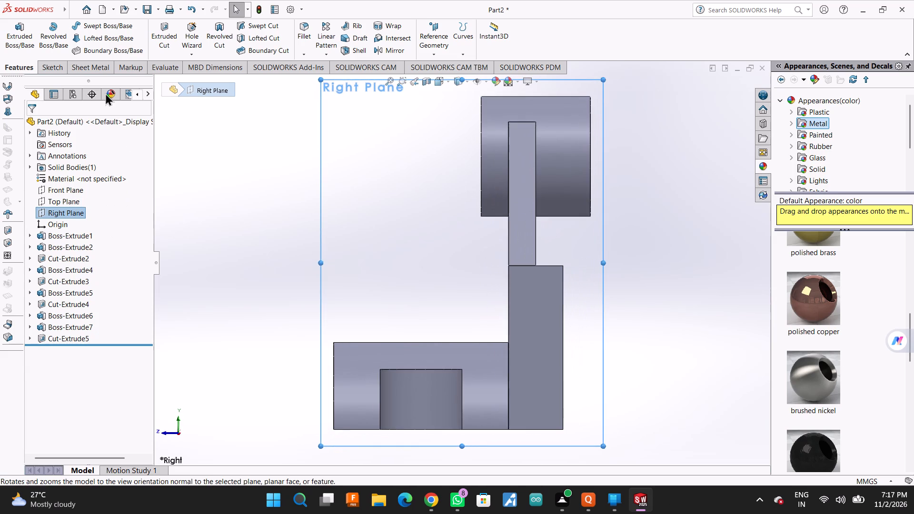
click(48, 66)
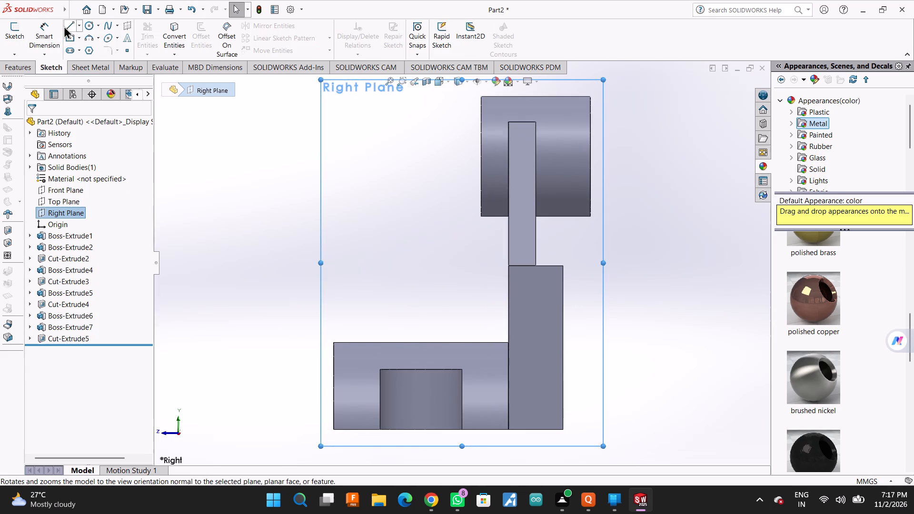
click(67, 26)
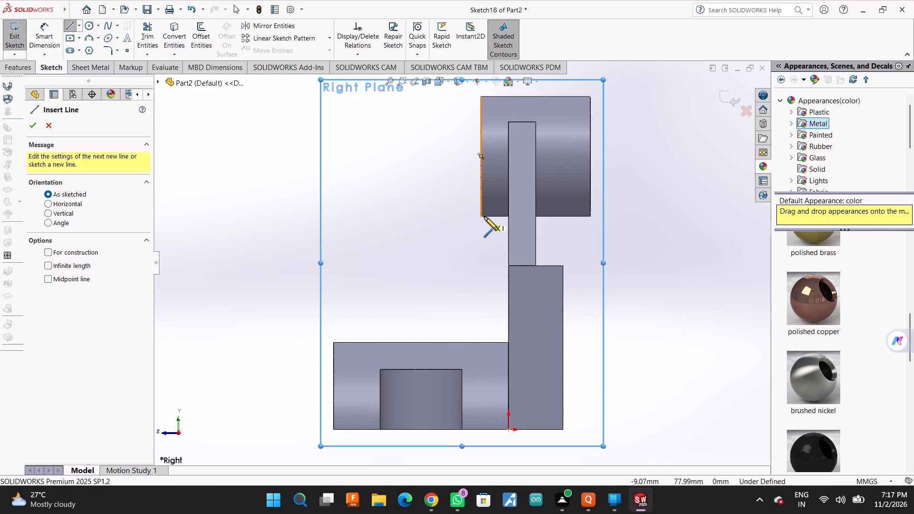
scroll(484, 217, down, 2)
click(477, 221)
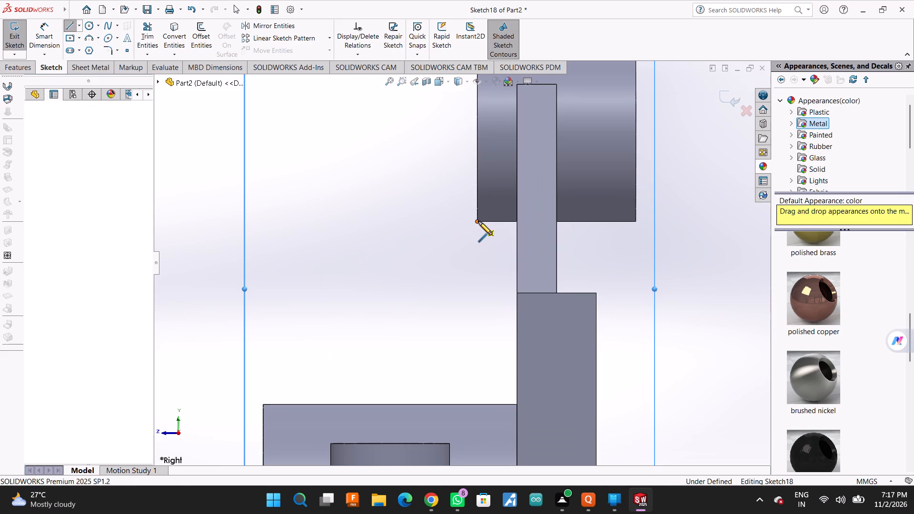
click(515, 222)
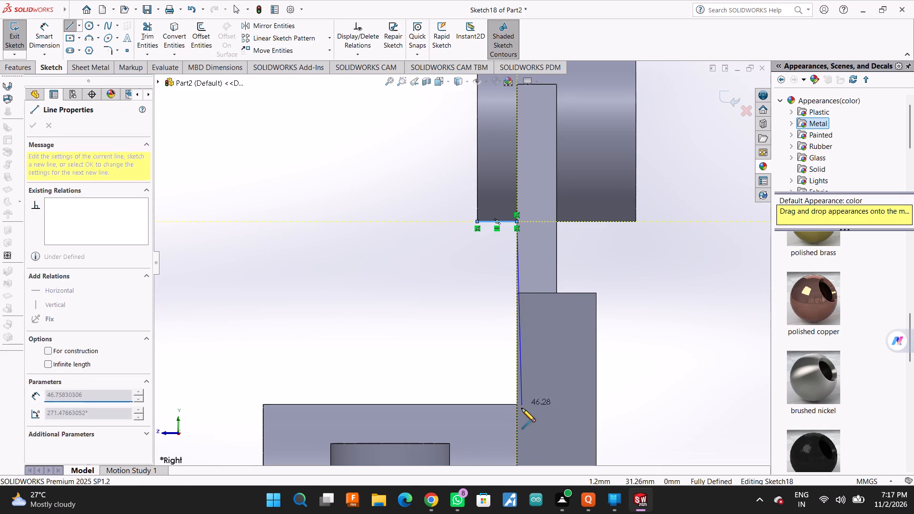
scroll(516, 402, down, 2)
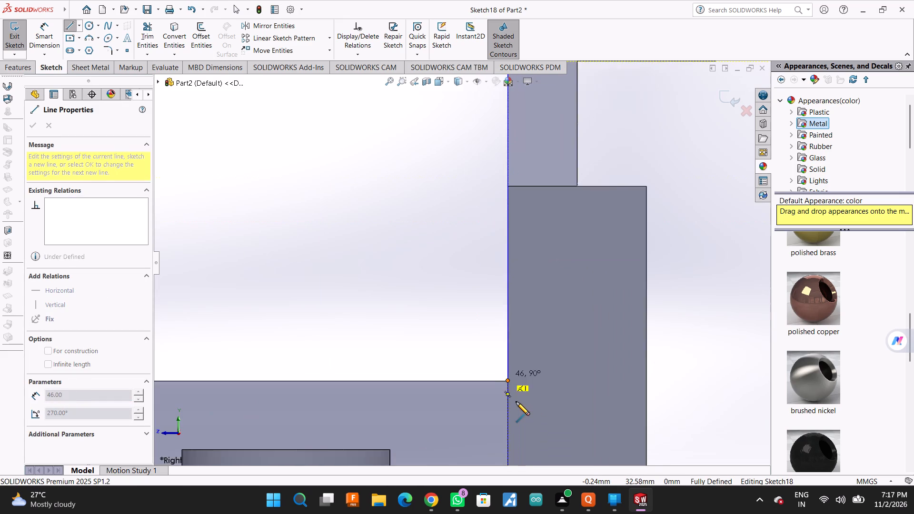
scroll(516, 402, down, 3)
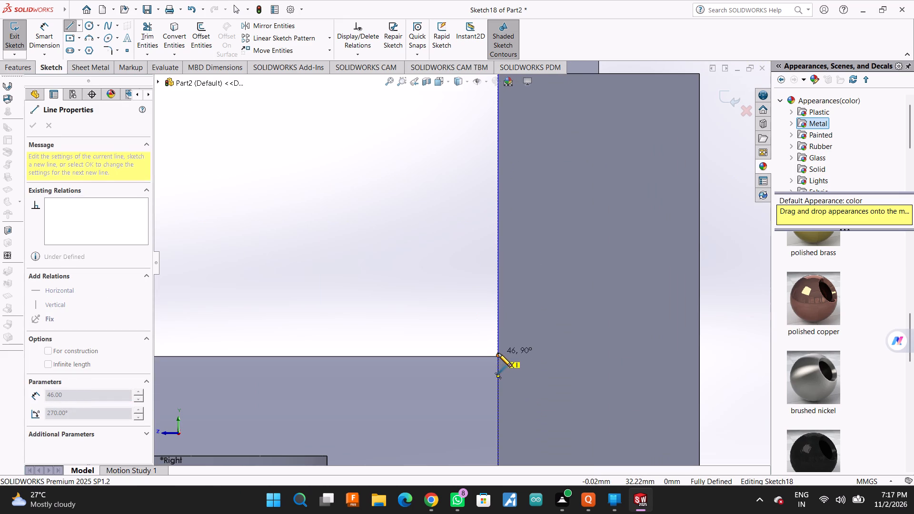
click(498, 353)
Close the rib profile with a horizontal line along the boss top to its front edge and a sloping line about 71 mm long to the cylinder's corner.
scroll(520, 359, up, 6)
scroll(242, 319, down, 1)
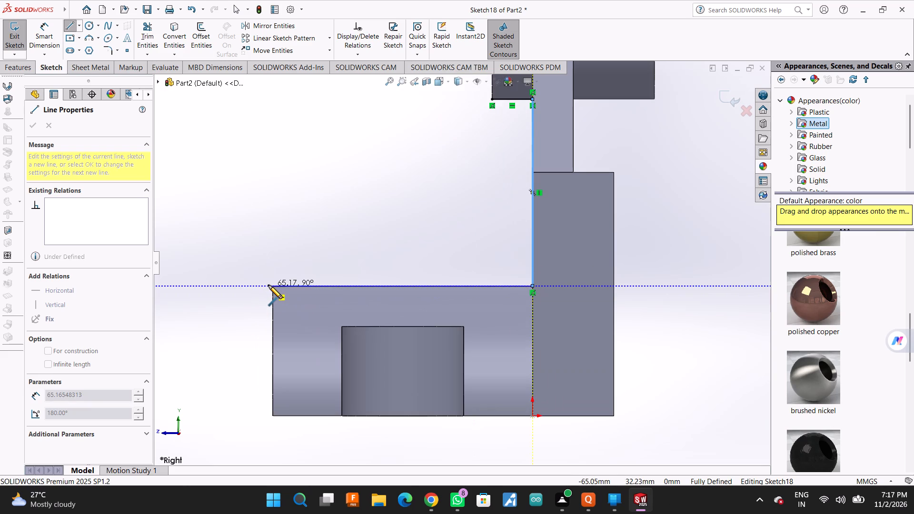
click(273, 285)
scroll(325, 251, up, 1)
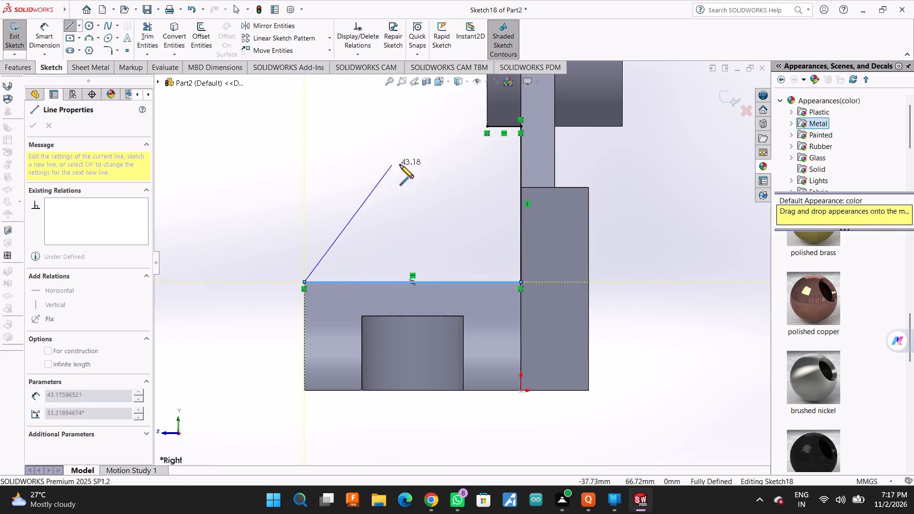
click(488, 128)
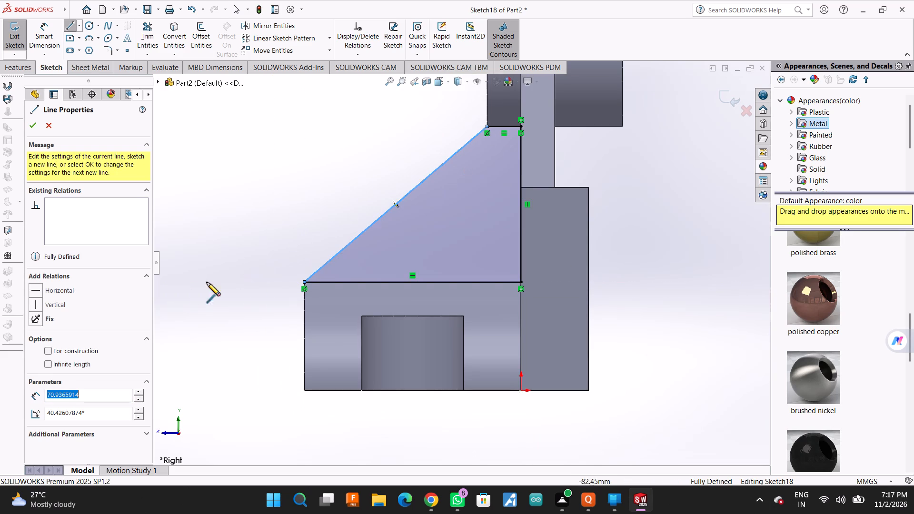
middle_drag(156, 260, 218, 300)
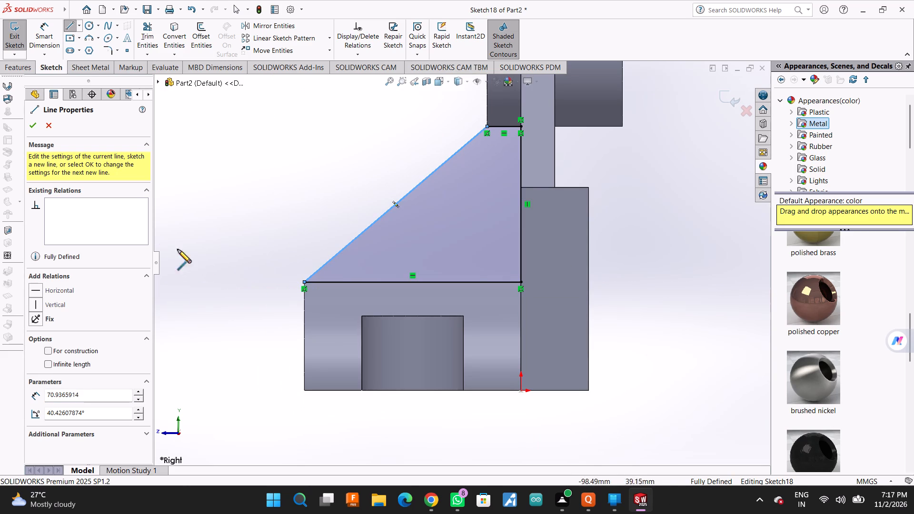
click(32, 124)
middle_drag(304, 195, 353, 221)
key(Escape)
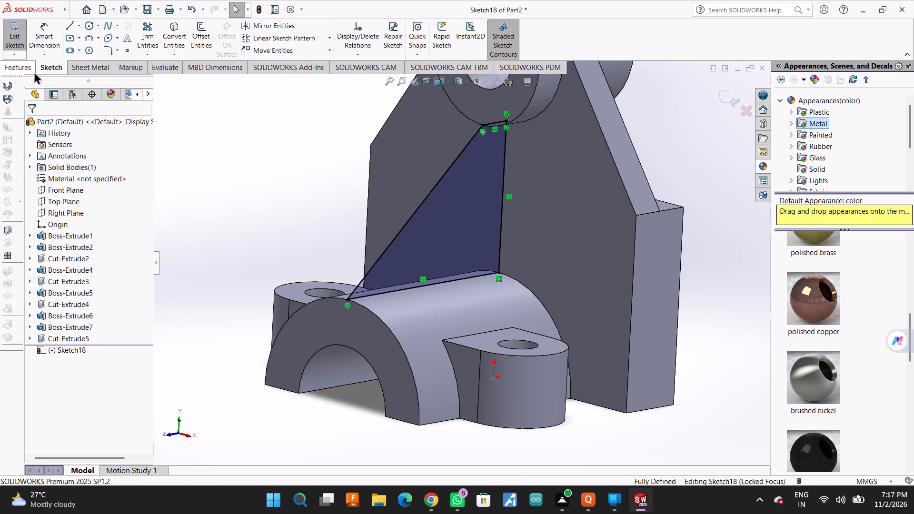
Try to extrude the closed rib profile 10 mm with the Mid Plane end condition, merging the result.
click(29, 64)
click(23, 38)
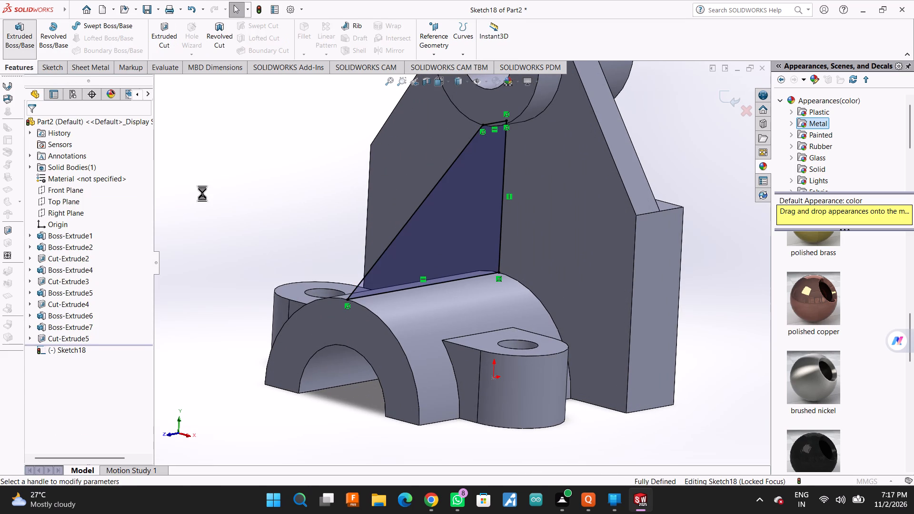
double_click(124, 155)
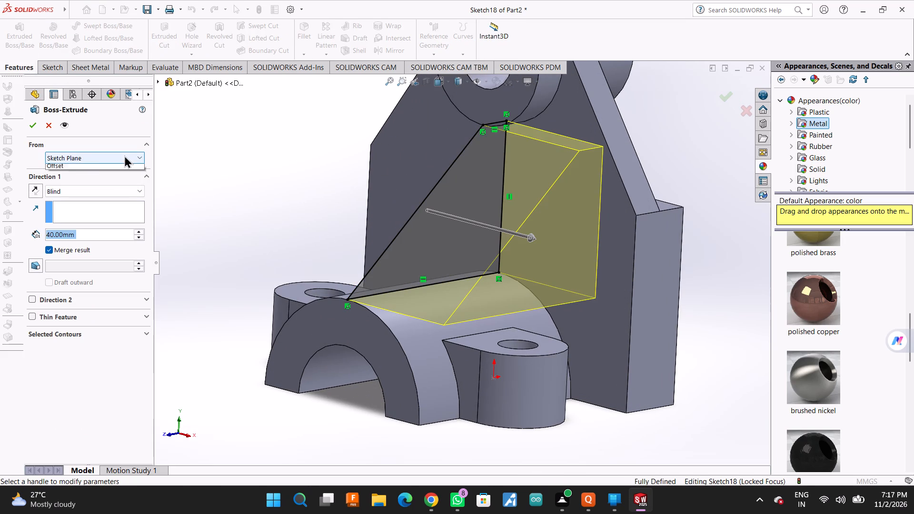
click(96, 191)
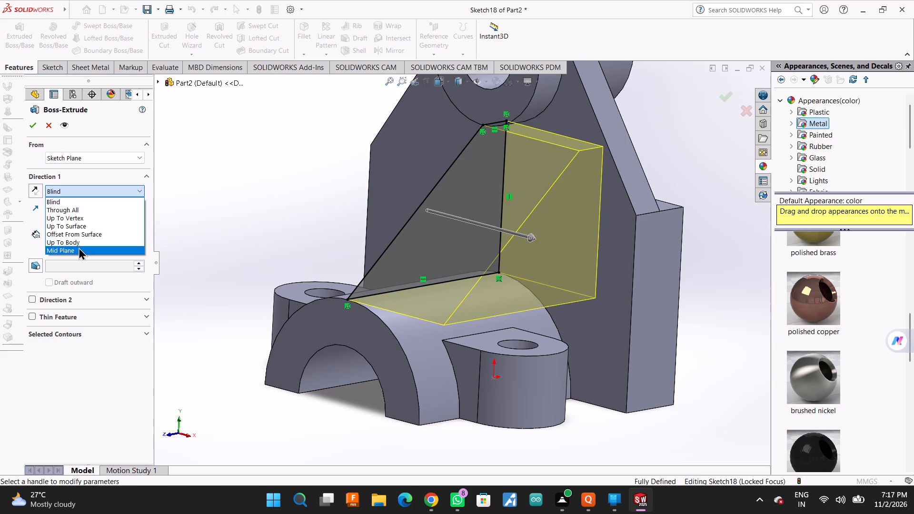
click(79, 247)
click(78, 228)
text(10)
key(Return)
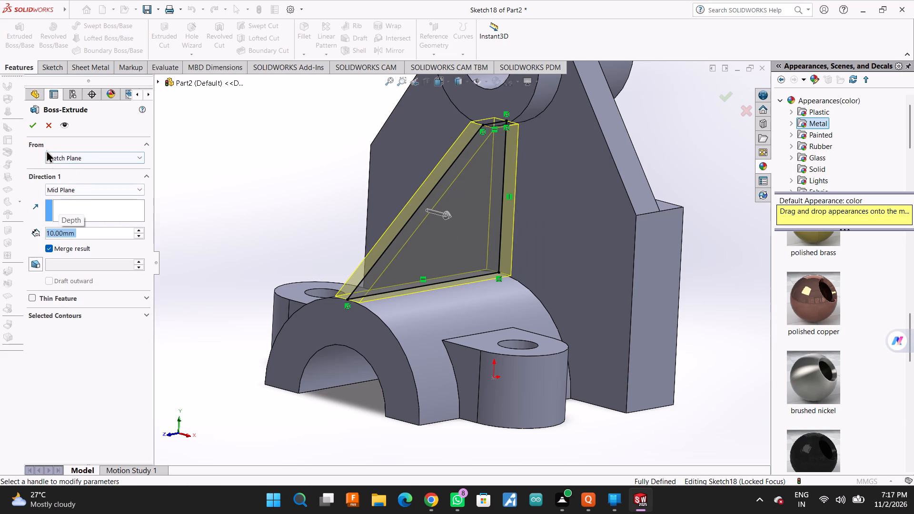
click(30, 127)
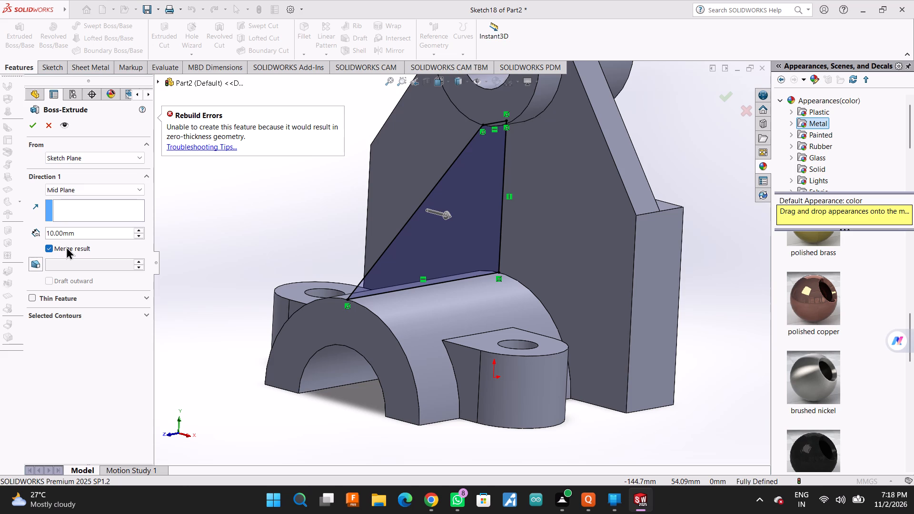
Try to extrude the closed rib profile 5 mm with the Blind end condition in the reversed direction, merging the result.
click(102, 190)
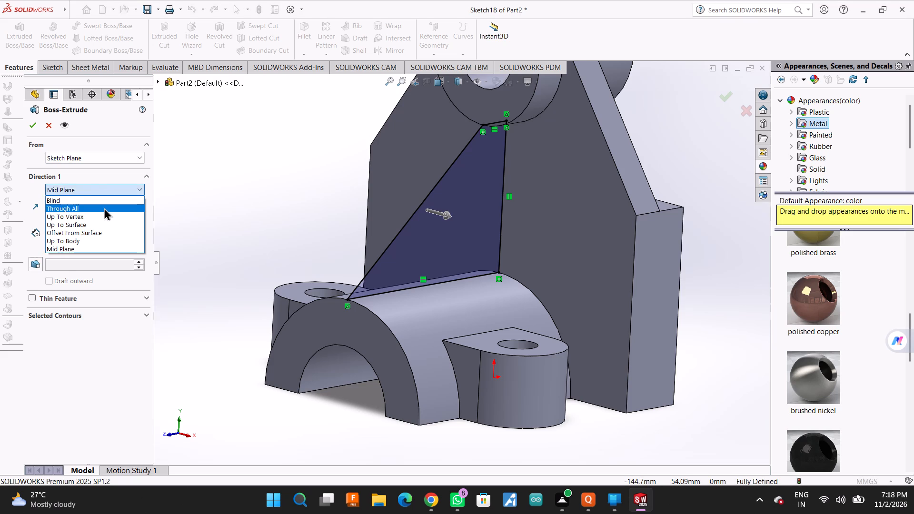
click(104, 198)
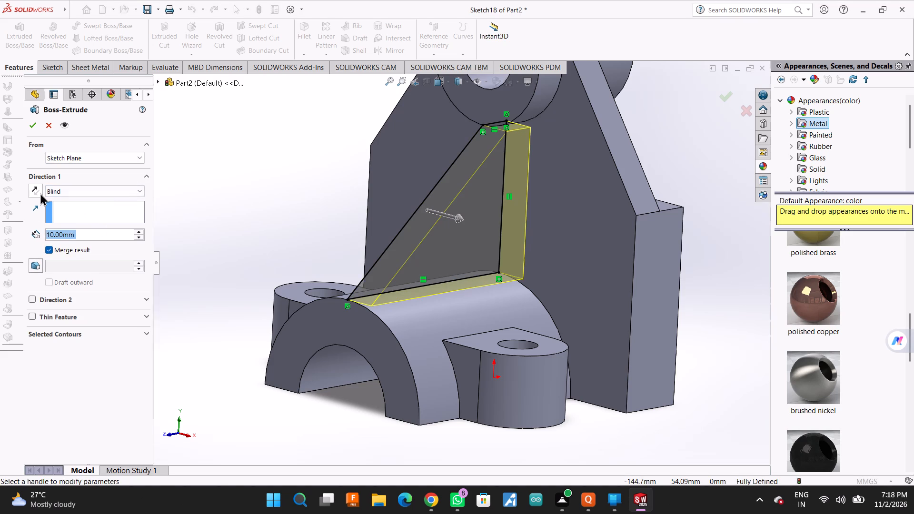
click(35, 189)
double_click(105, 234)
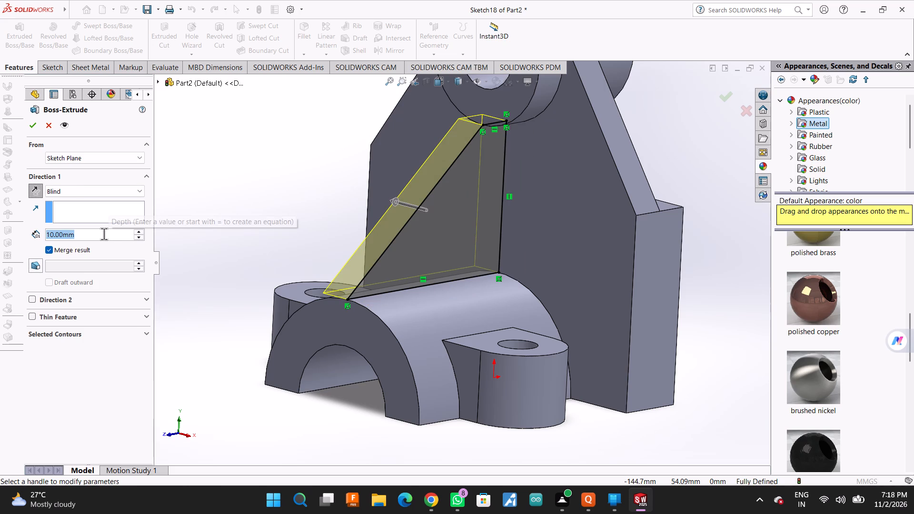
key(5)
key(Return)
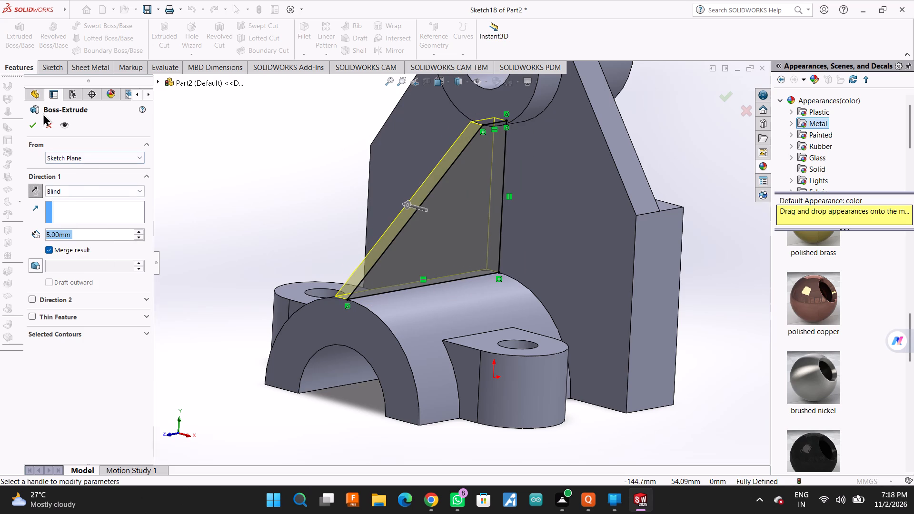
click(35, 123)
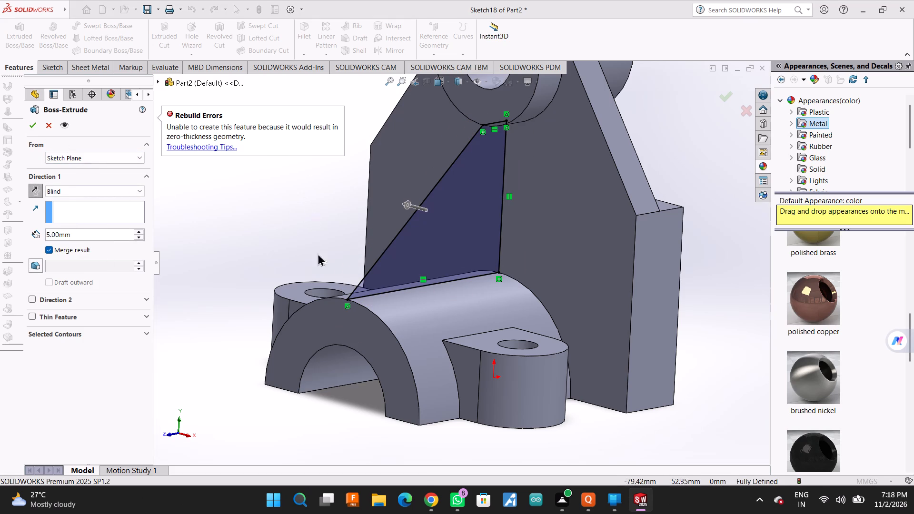
Examine where the rib profile meets the boss top, web and upper cylinder, and cancel the pending extrusion.
middle_drag(715, 350, 670, 326)
scroll(696, 341, down, 1)
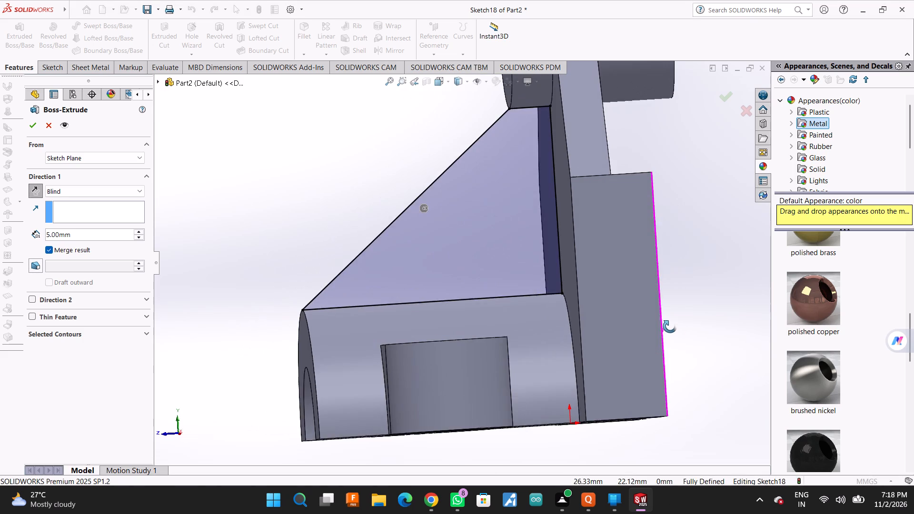
middle_drag(670, 326, 677, 322)
scroll(432, 289, down, 3)
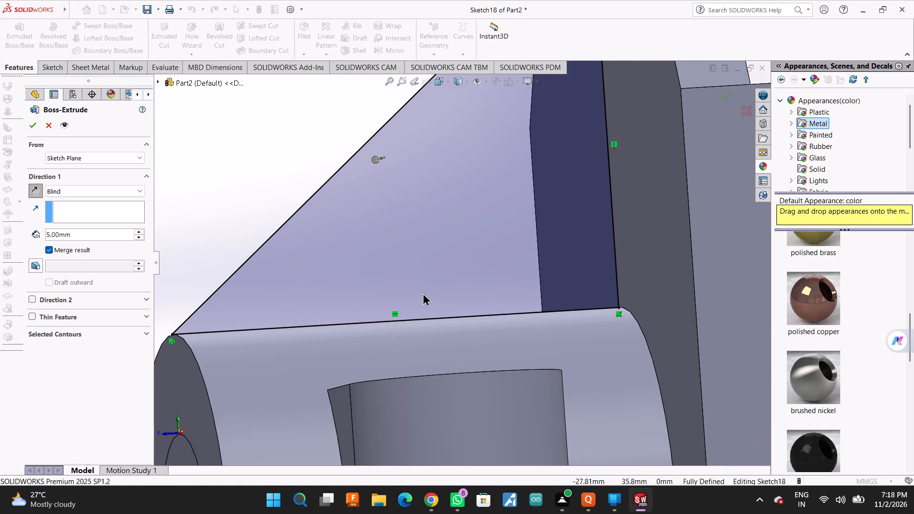
scroll(423, 293, down, 2)
scroll(423, 293, up, 5)
middle_drag(407, 168, 437, 237)
scroll(547, 161, down, 6)
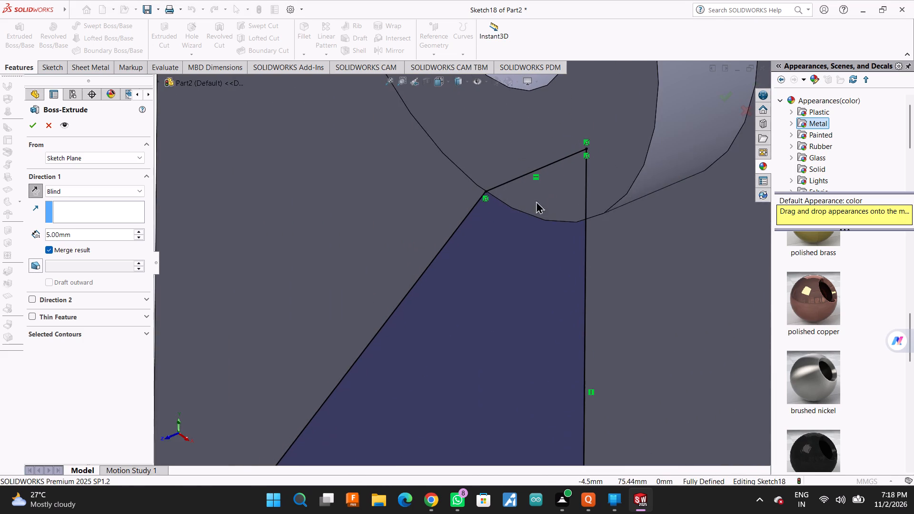
scroll(485, 250, up, 13)
middle_drag(563, 292, 539, 237)
scroll(429, 256, down, 11)
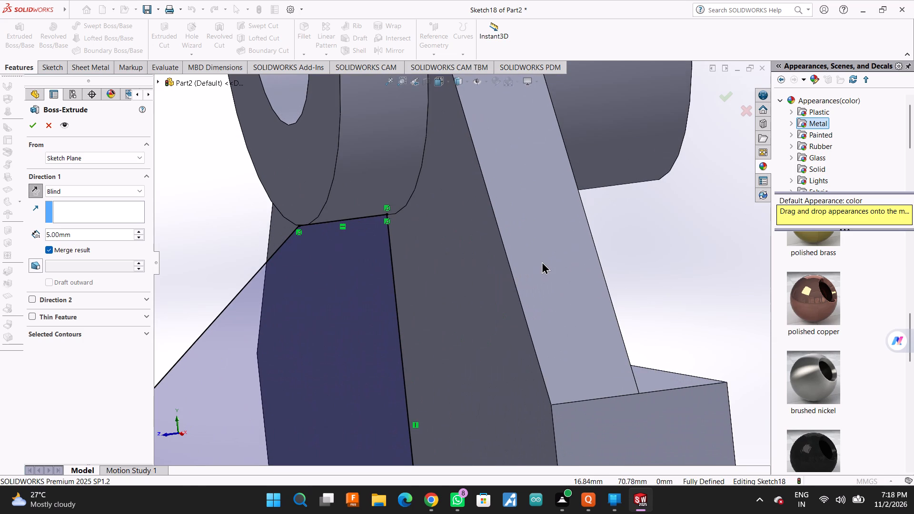
middle_drag(542, 261, 544, 260)
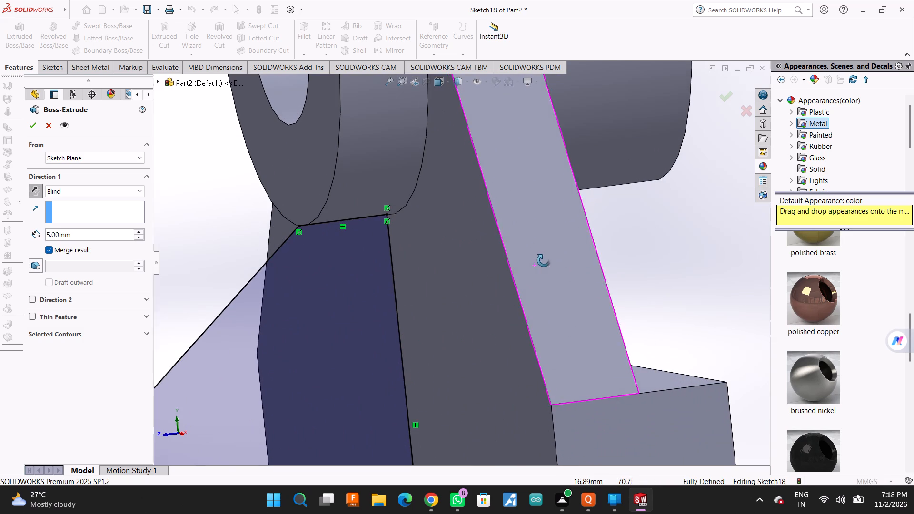
middle_drag(544, 260, 574, 266)
scroll(574, 266, up, 2)
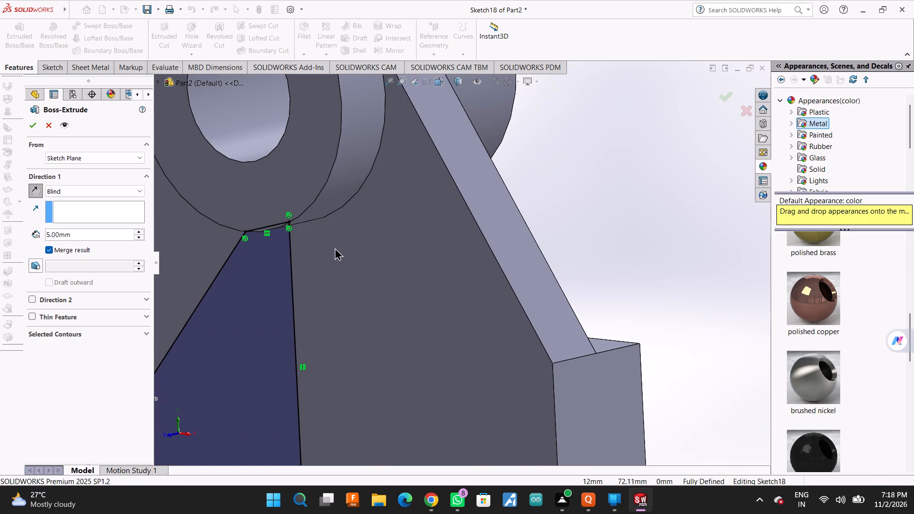
scroll(291, 229, down, 4)
scroll(291, 229, up, 2)
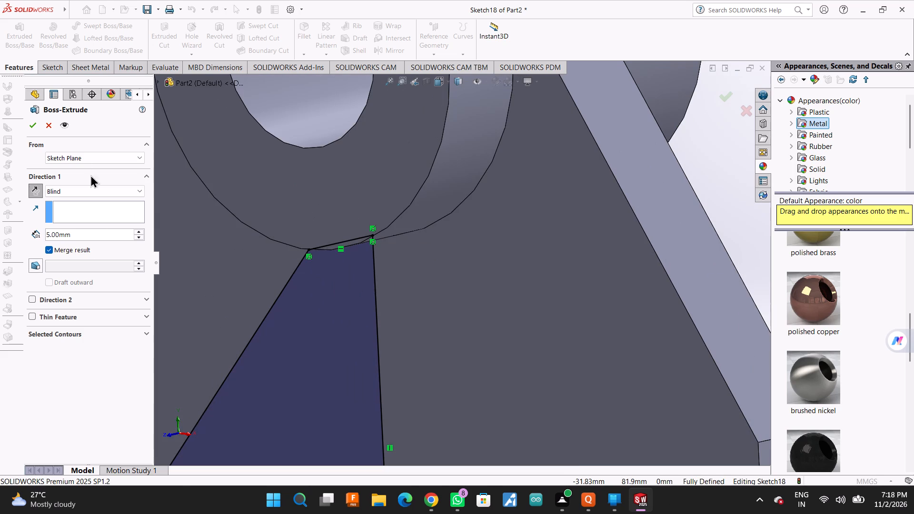
click(43, 125)
scroll(243, 280, up, 2)
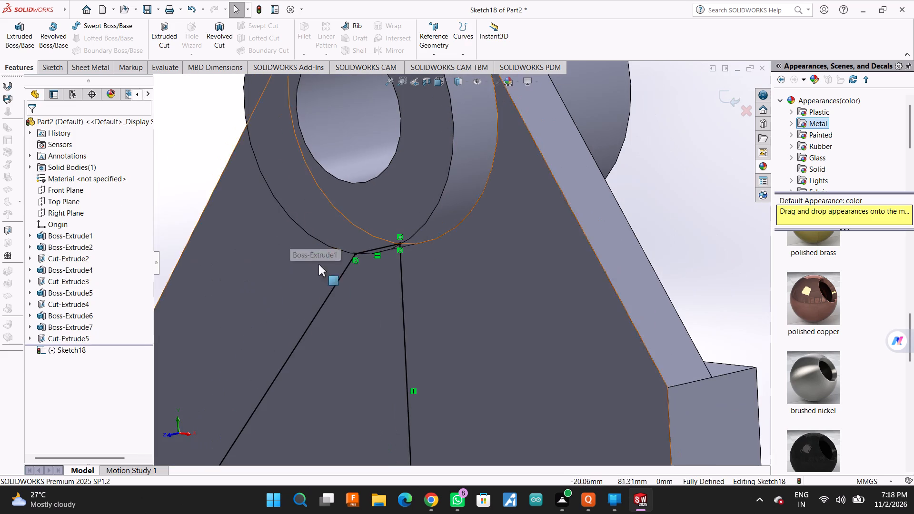
View the rib sketch square-on and examine how its short top line meets the underside of the upper cylinder.
click(70, 350)
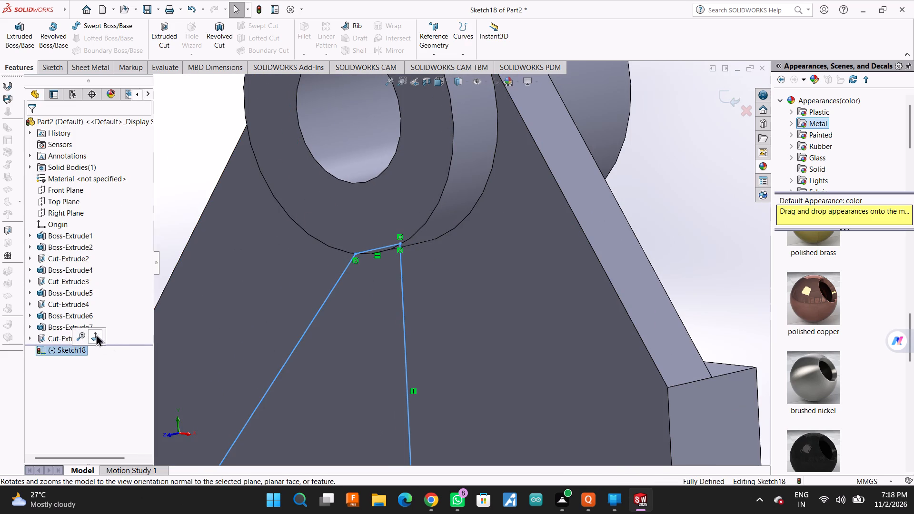
click(95, 334)
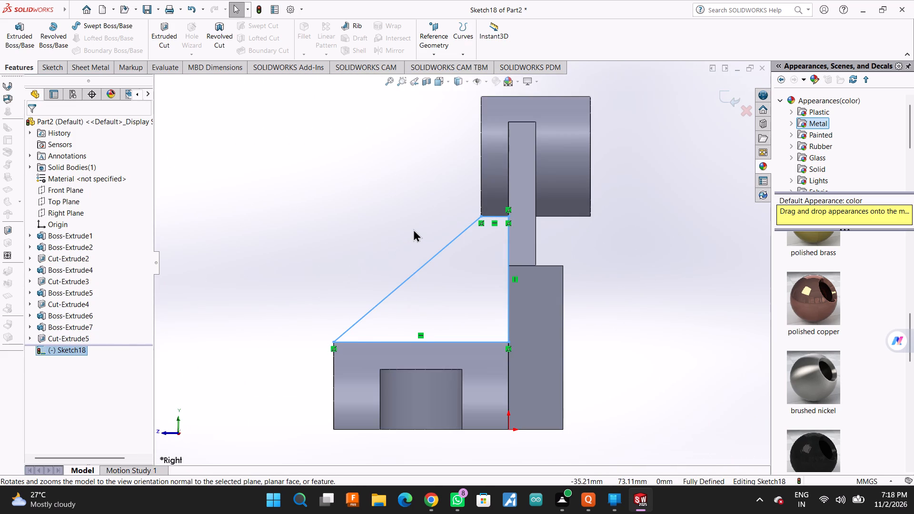
scroll(413, 229, down, 2)
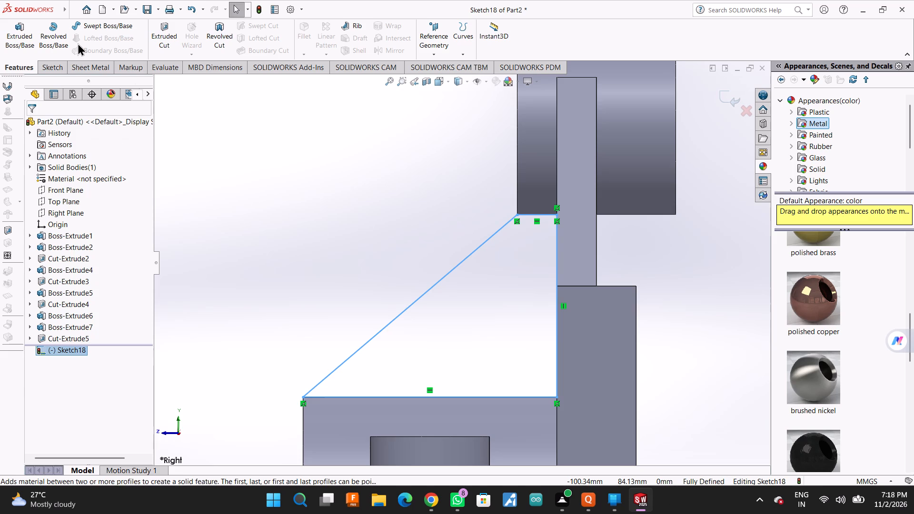
scroll(646, 225, down, 2)
scroll(522, 203, down, 3)
scroll(437, 217, down, 6)
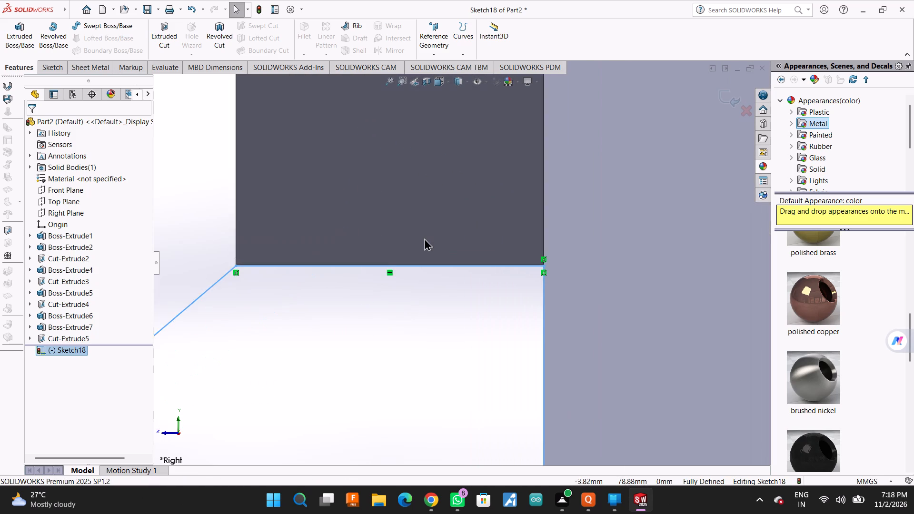
scroll(386, 252, down, 2)
scroll(384, 253, up, 6)
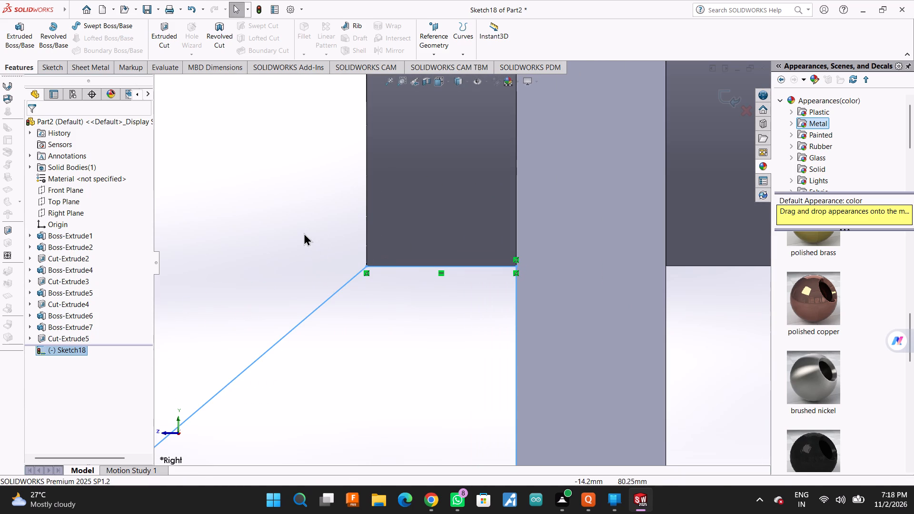
middle_drag(304, 233, 344, 233)
scroll(344, 233, up, 5)
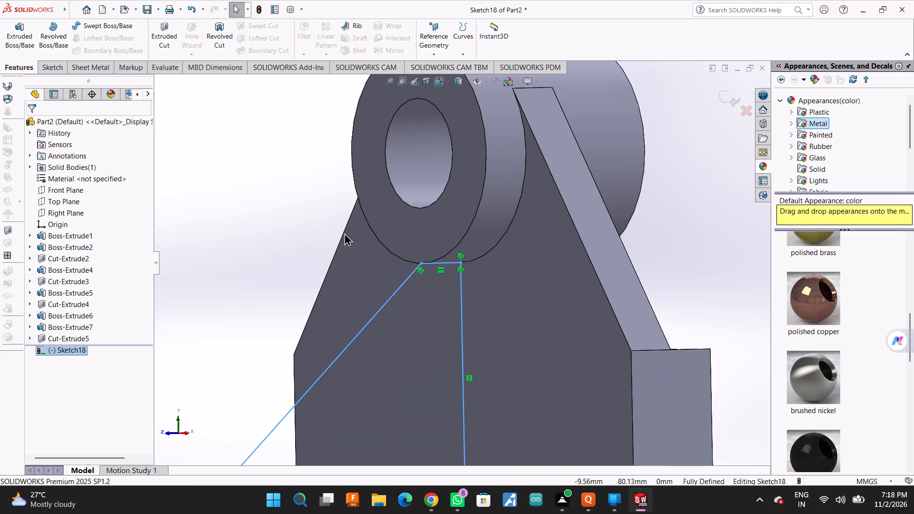
scroll(344, 233, up, 1)
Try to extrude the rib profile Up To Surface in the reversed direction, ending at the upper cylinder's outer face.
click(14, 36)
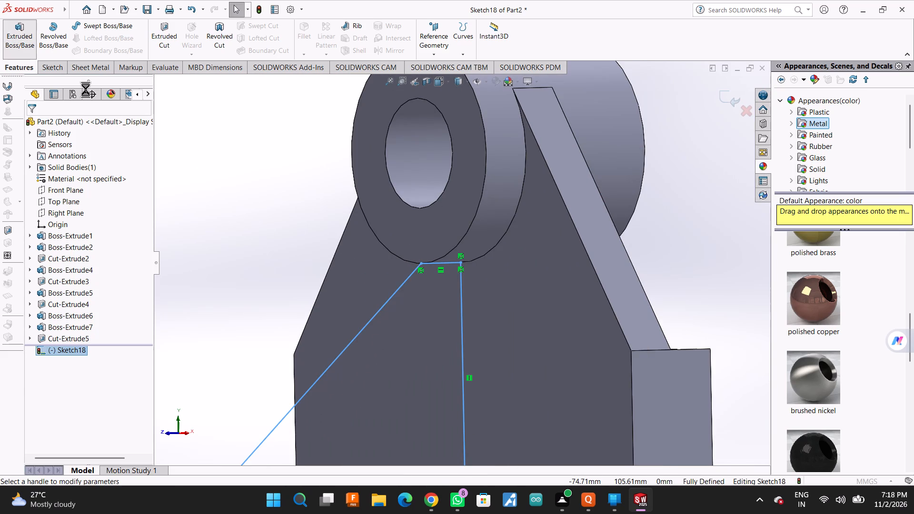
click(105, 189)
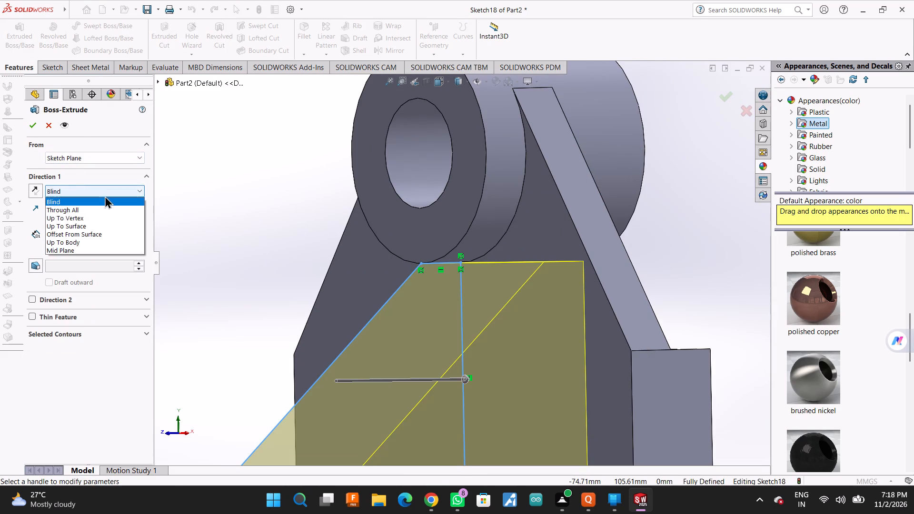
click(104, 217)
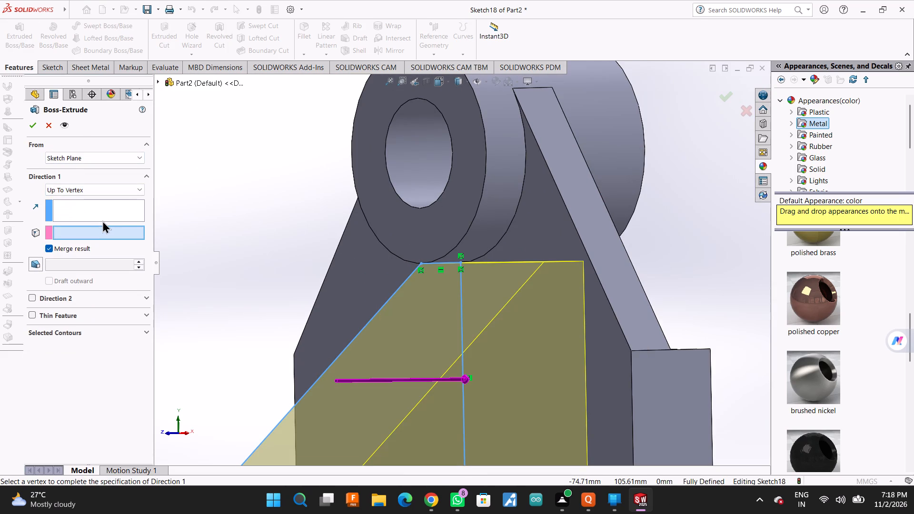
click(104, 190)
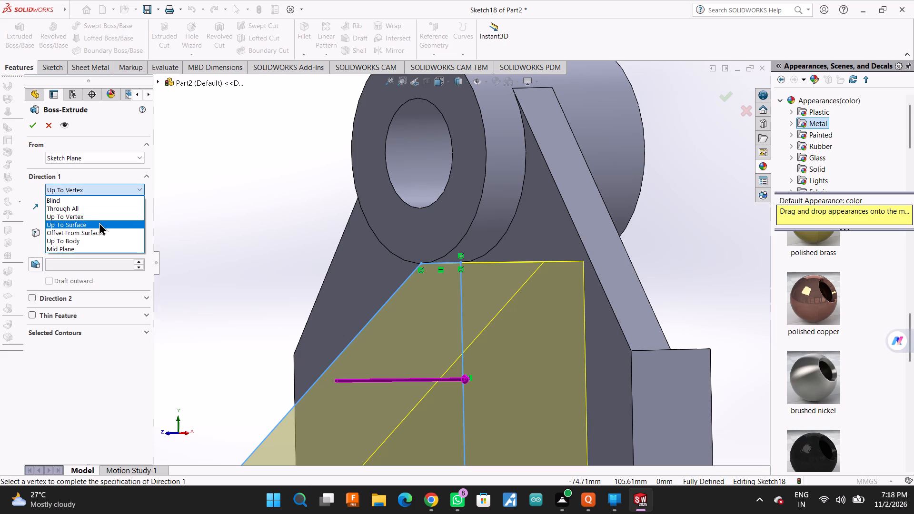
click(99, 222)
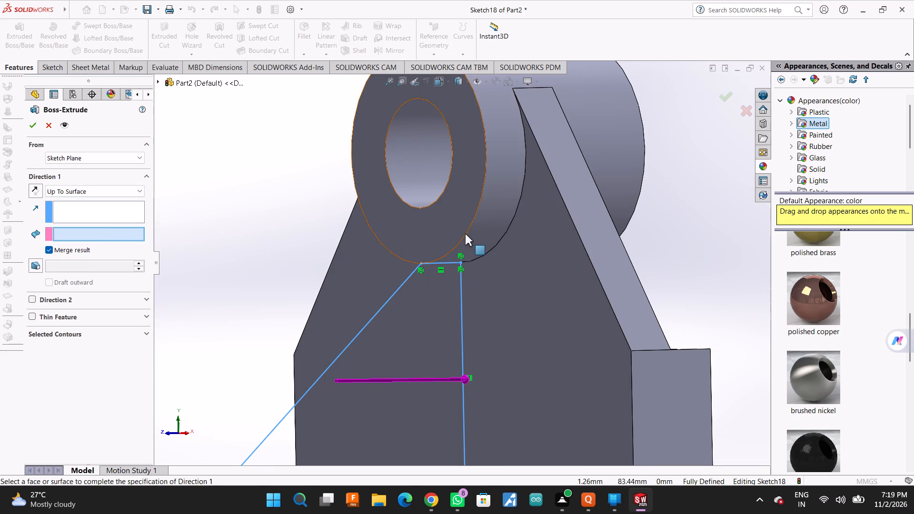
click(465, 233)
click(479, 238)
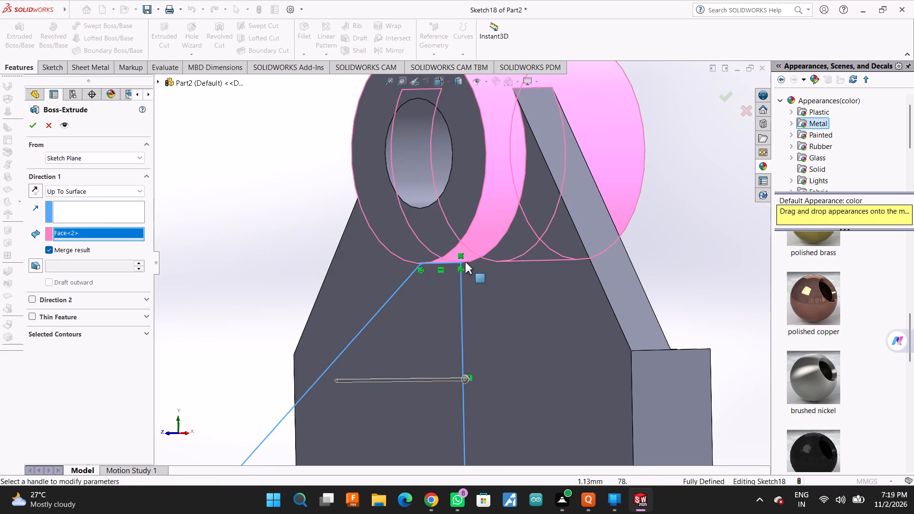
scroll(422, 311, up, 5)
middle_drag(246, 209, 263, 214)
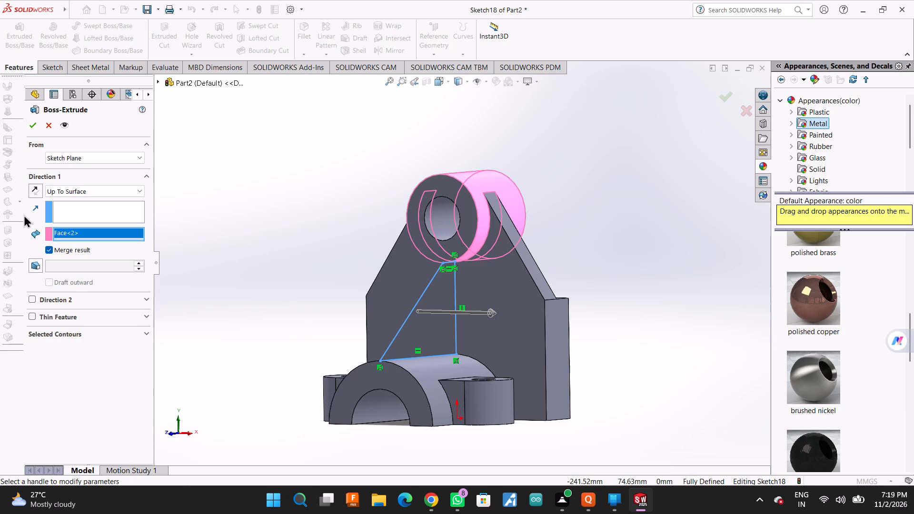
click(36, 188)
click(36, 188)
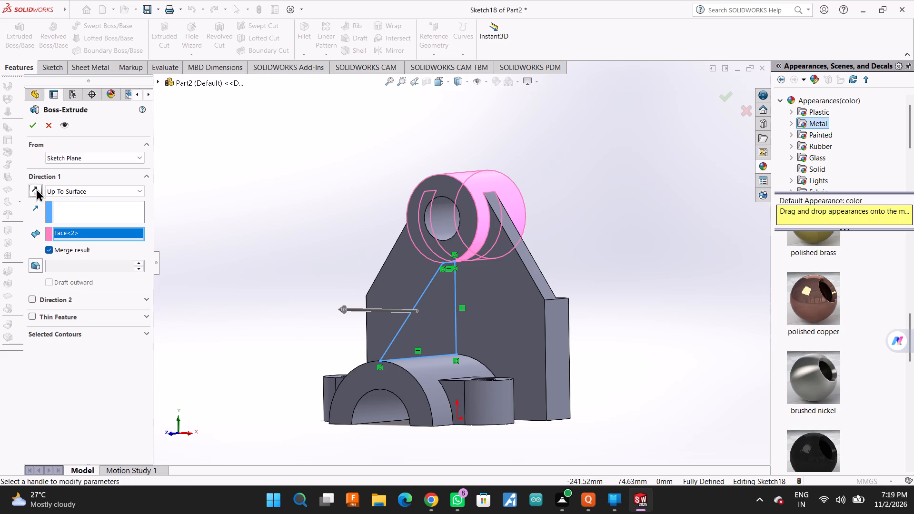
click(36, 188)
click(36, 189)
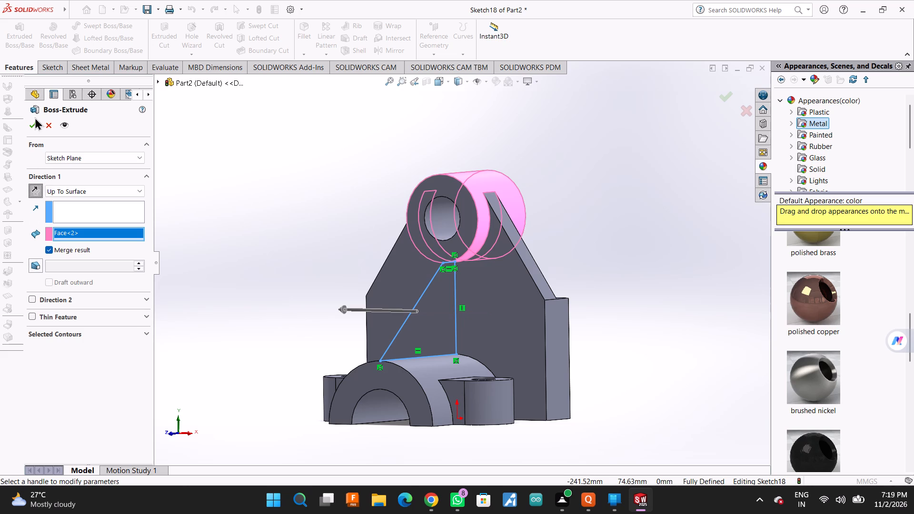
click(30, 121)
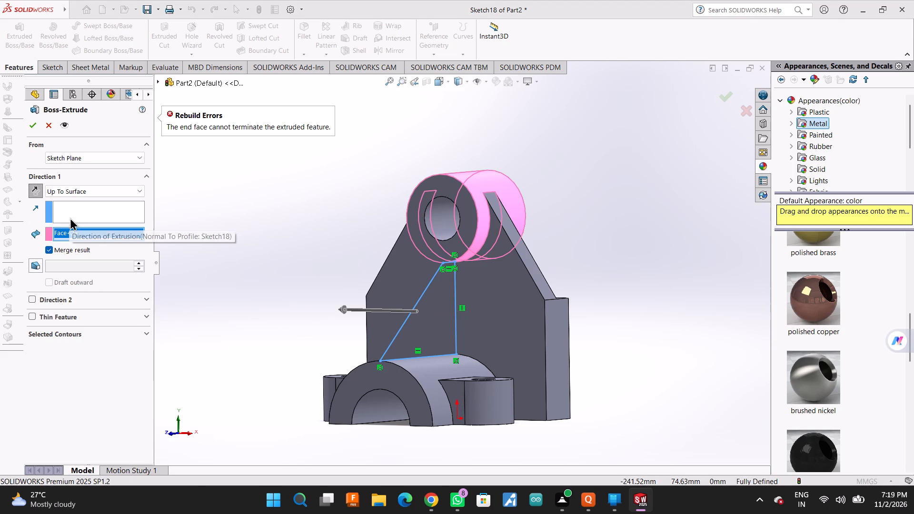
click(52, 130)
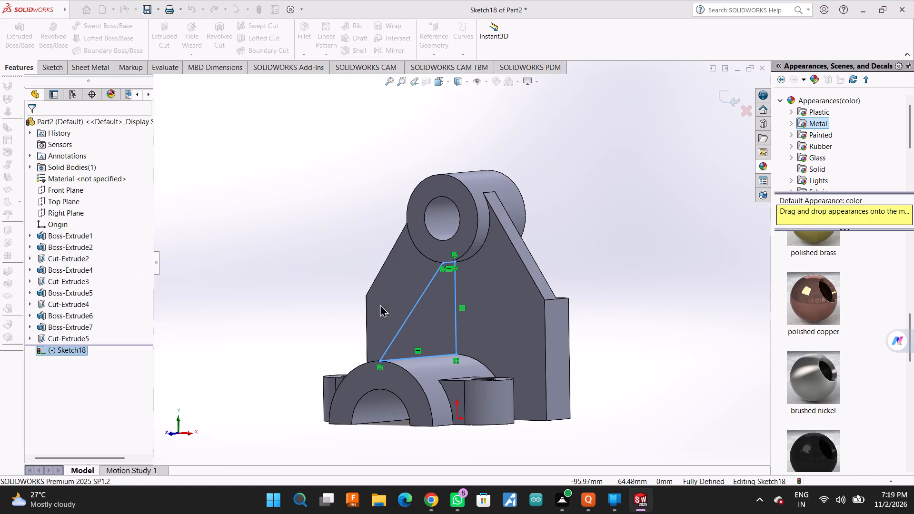
Examine the rib sketch's contact with the half-cylinder boss and the underside of the upper cylinder.
middle_drag(629, 271, 612, 277)
scroll(307, 368, down, 5)
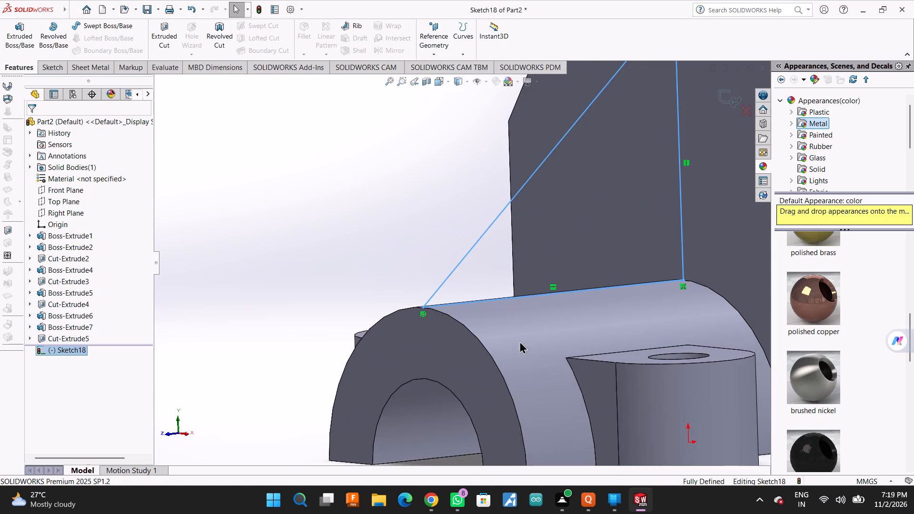
scroll(528, 333, up, 2)
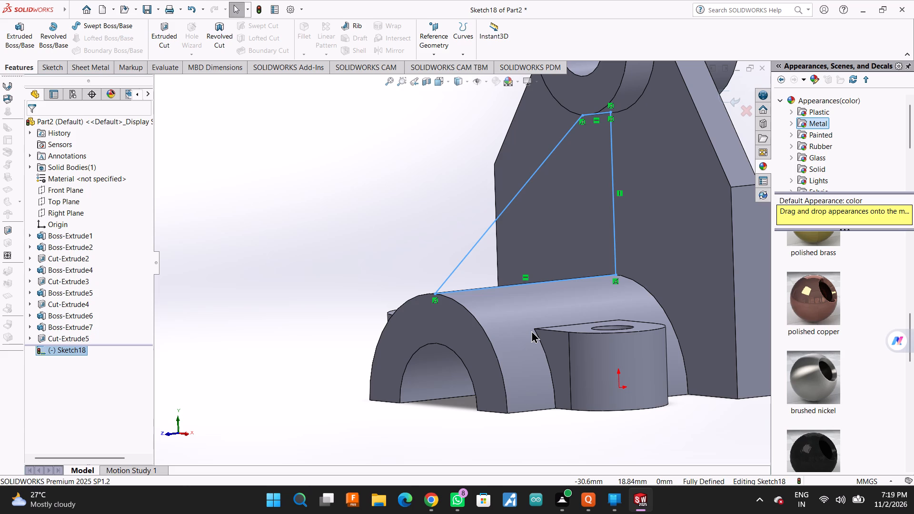
scroll(701, 225, up, 1)
scroll(598, 280, up, 3)
scroll(585, 222, down, 4)
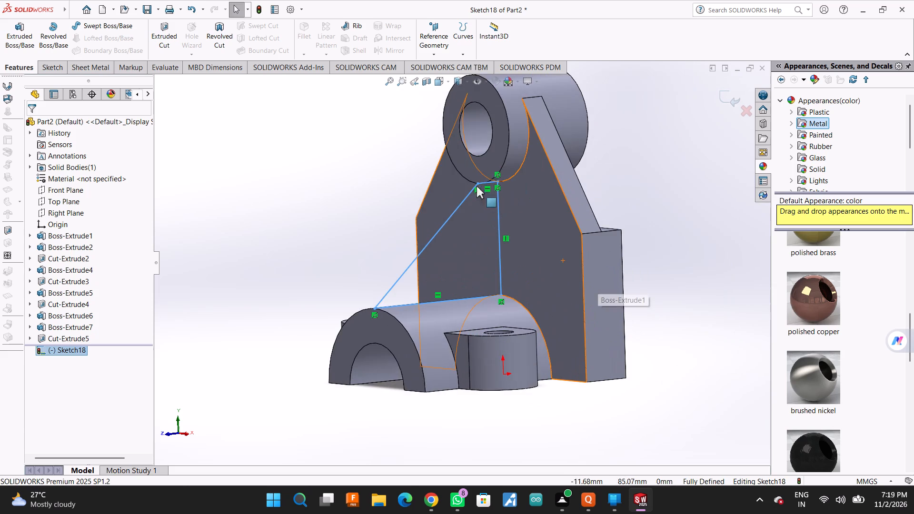
scroll(477, 186, down, 8)
scroll(486, 210, up, 9)
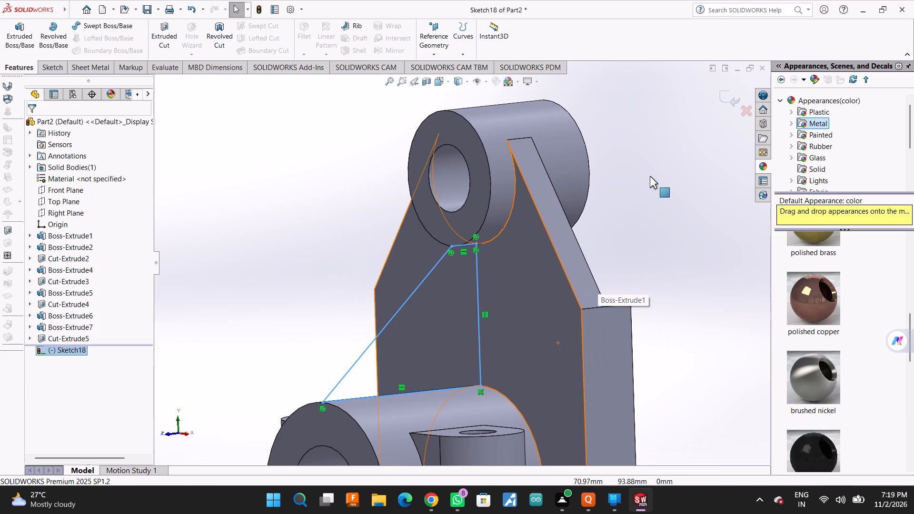
middle_drag(647, 177, 639, 188)
scroll(516, 221, down, 6)
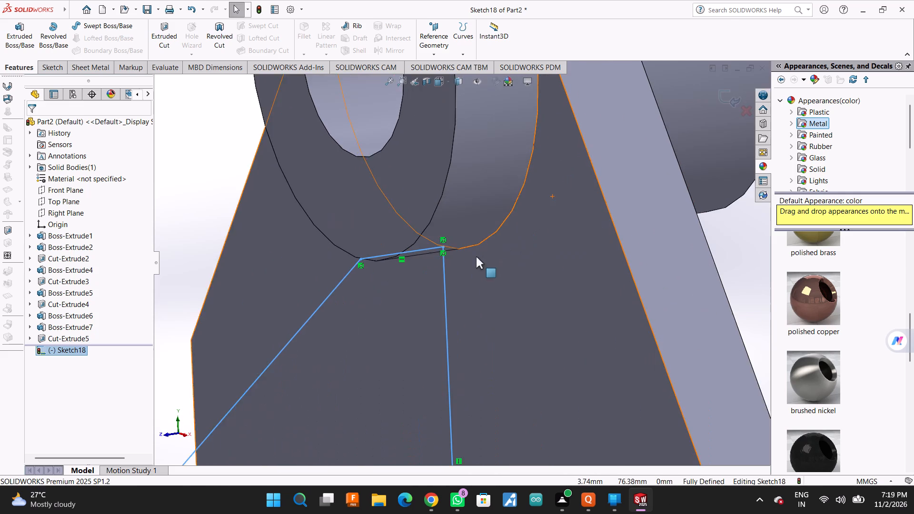
Examine from both sides of the web how the rib sketch's short top line meets the underside of the upper cylinder.
scroll(440, 257, up, 2)
scroll(301, 208, up, 2)
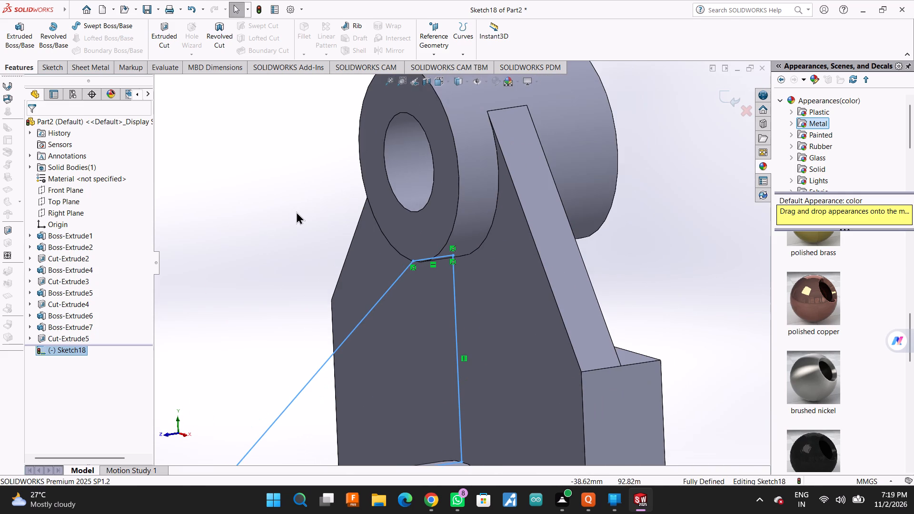
middle_drag(651, 231, 735, 187)
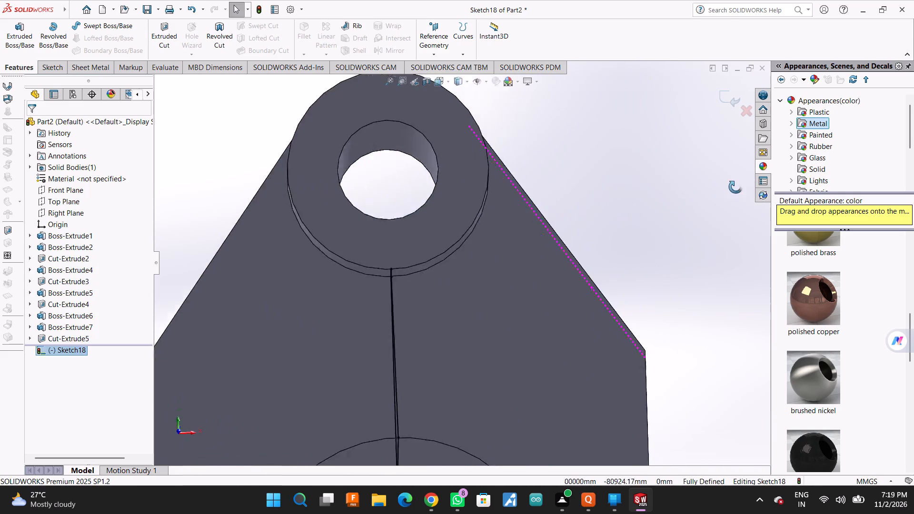
middle_drag(735, 187, 751, 188)
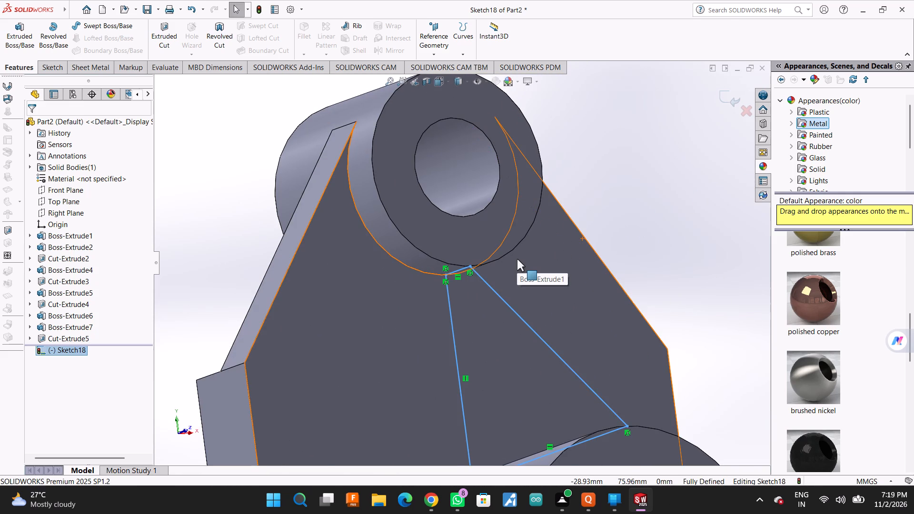
scroll(517, 259, up, 2)
middle_drag(592, 191, 561, 223)
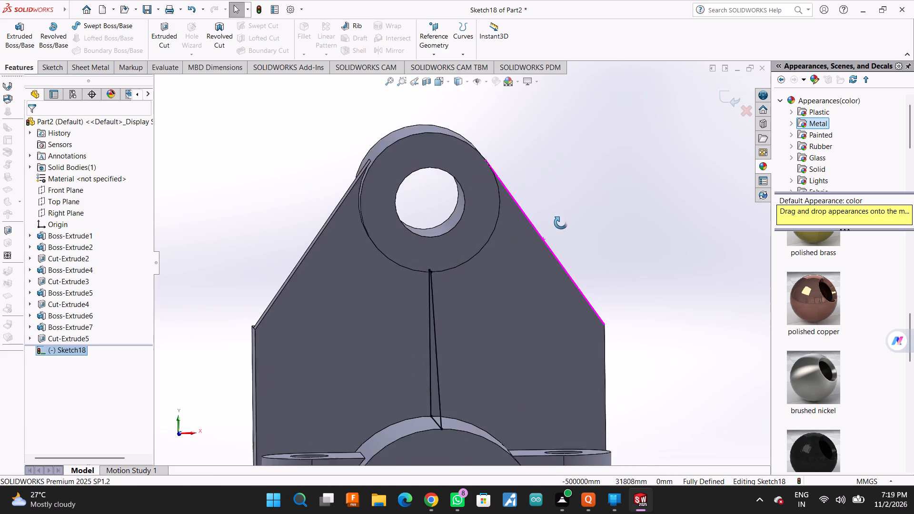
middle_drag(561, 223, 563, 227)
scroll(493, 297, up, 2)
middle_drag(578, 236, 574, 236)
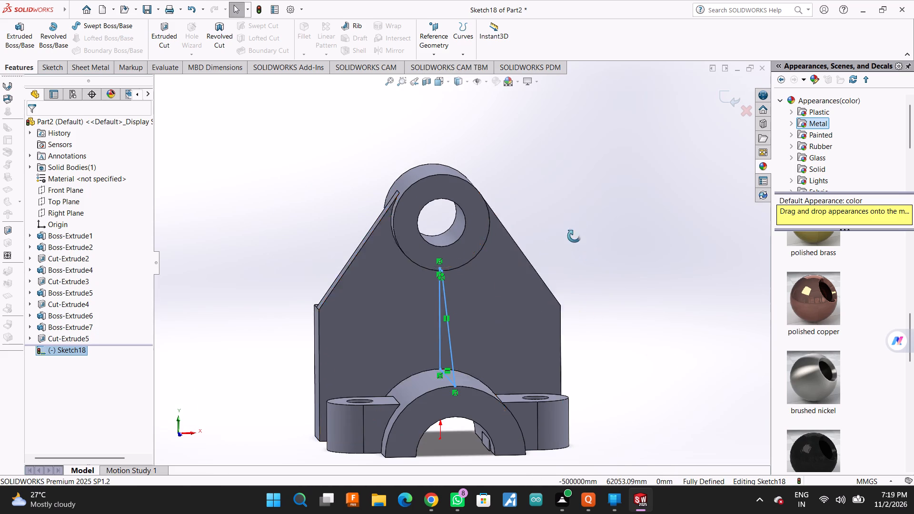
middle_drag(574, 236, 557, 249)
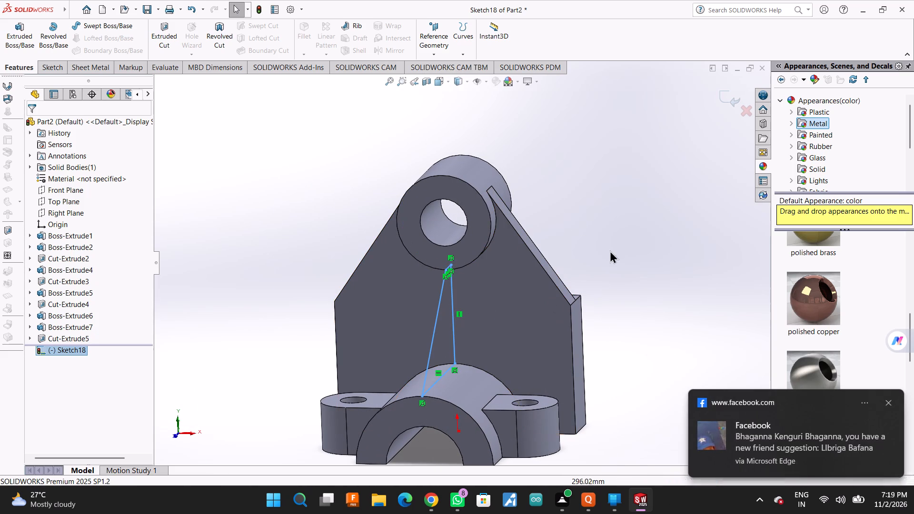
click(888, 404)
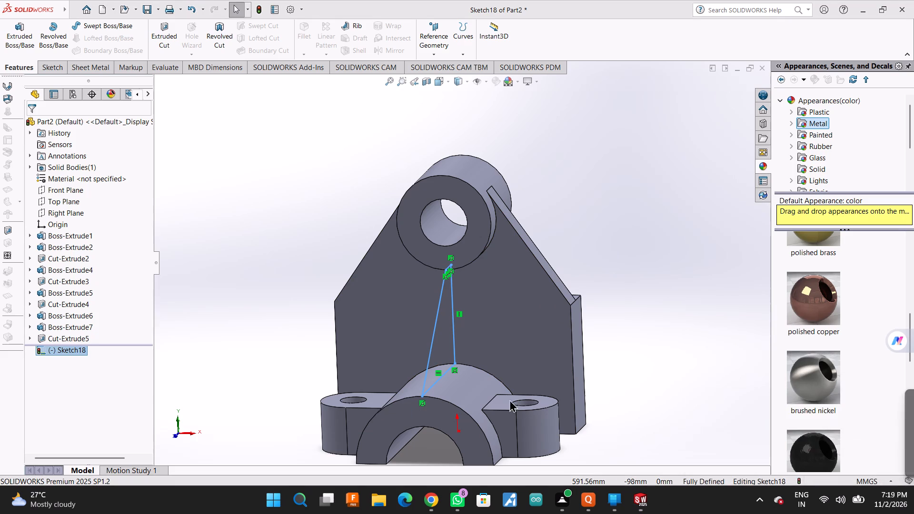
Examine the rib sketch from above and below around the half-cylinder boss, and check the two lug-hole cut features.
scroll(552, 301, down, 2)
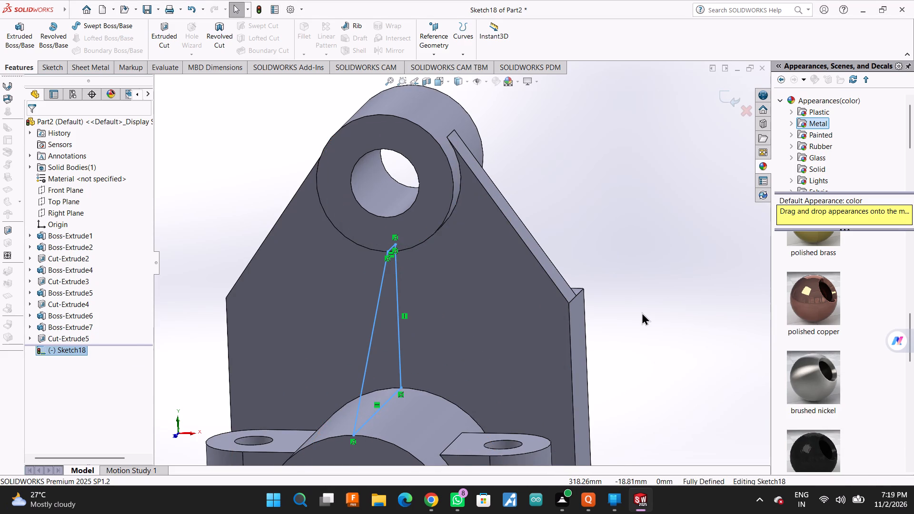
scroll(642, 312, up, 2)
scroll(642, 310, down, 2)
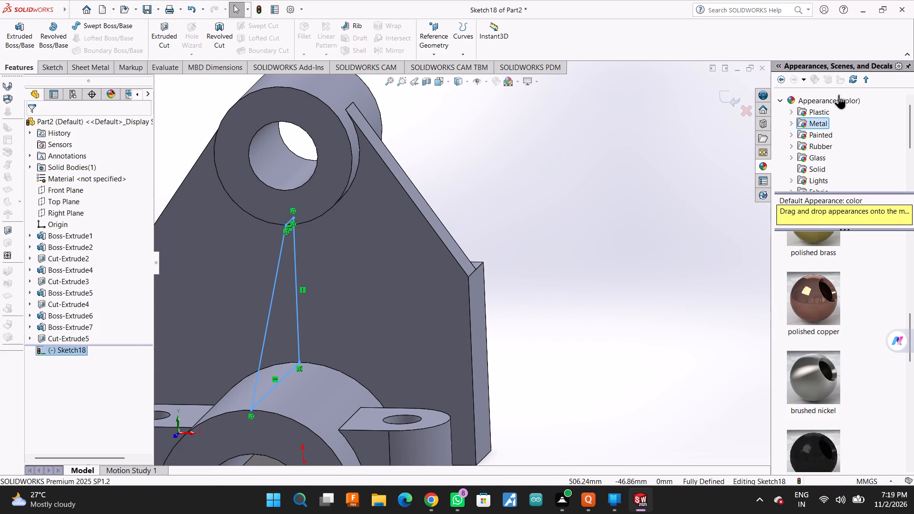
scroll(450, 308, up, 1)
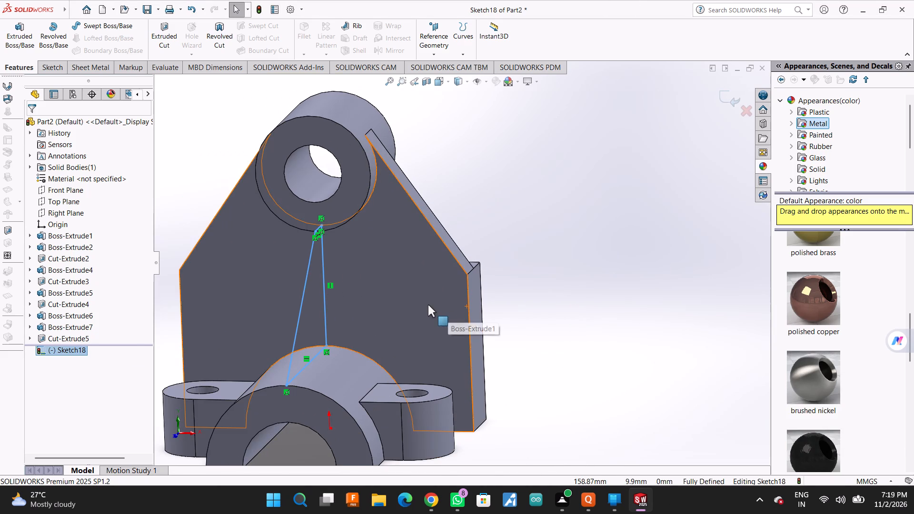
scroll(317, 301, down, 2)
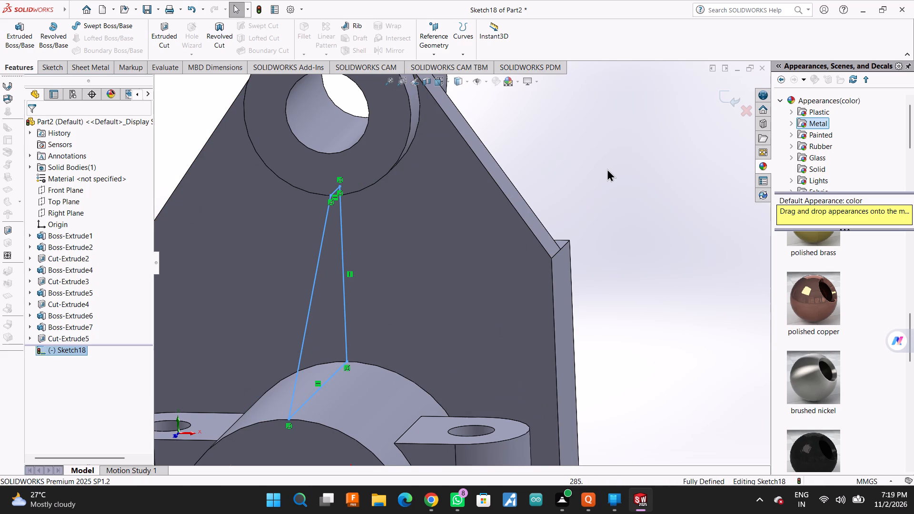
middle_click(593, 175)
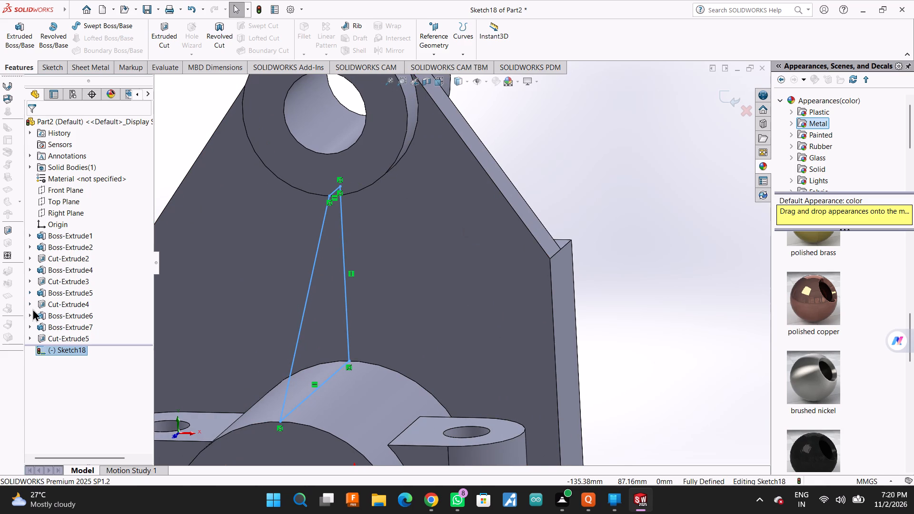
scroll(457, 267, up, 2)
middle_click(553, 205)
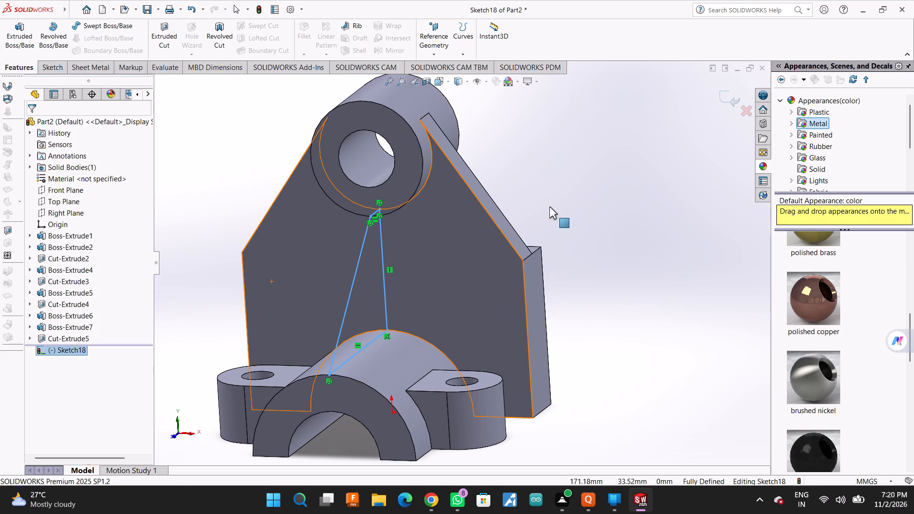
middle_drag(543, 216, 537, 150)
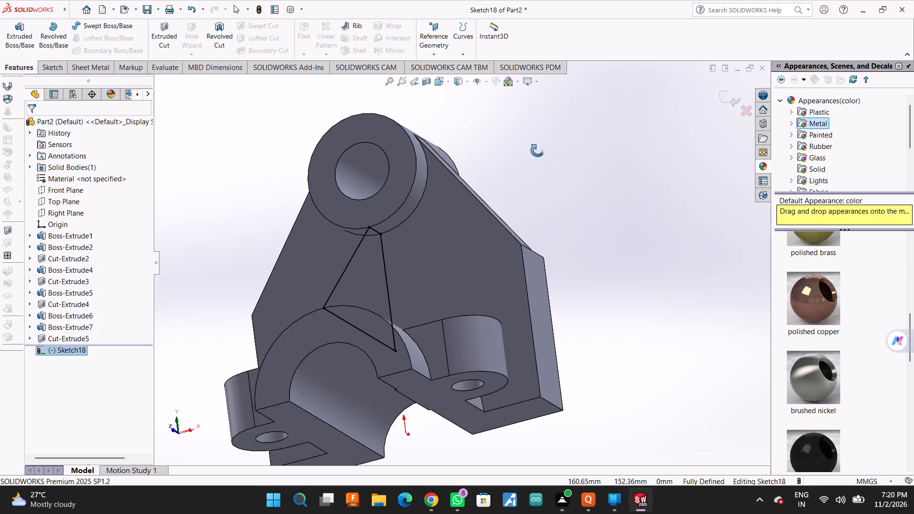
middle_drag(537, 150, 552, 140)
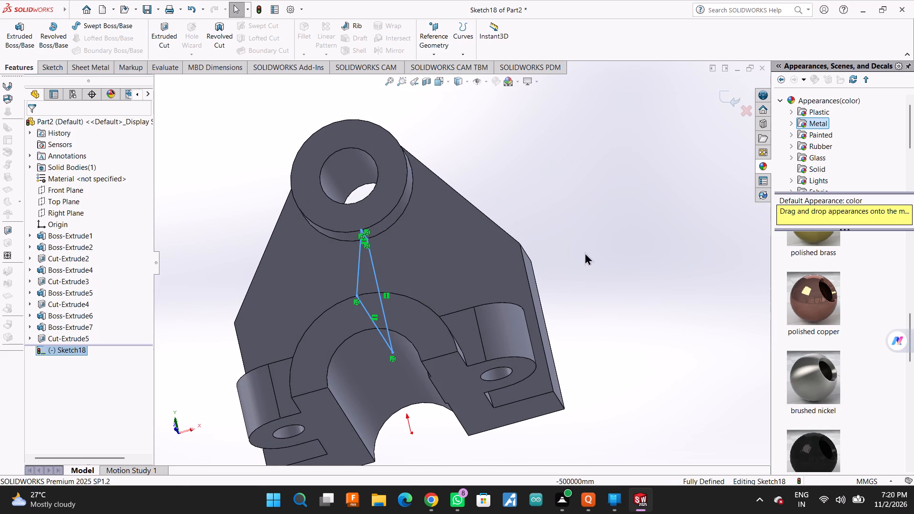
middle_drag(550, 184, 559, 244)
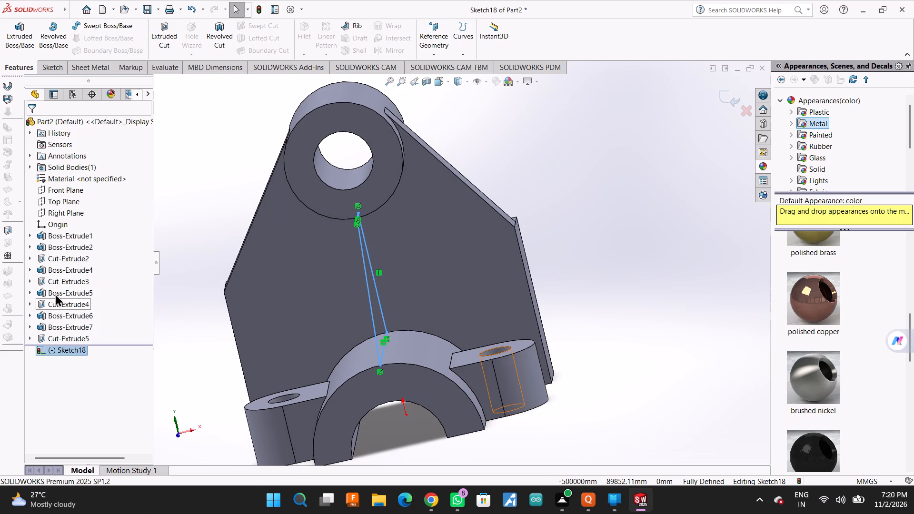
click(57, 302)
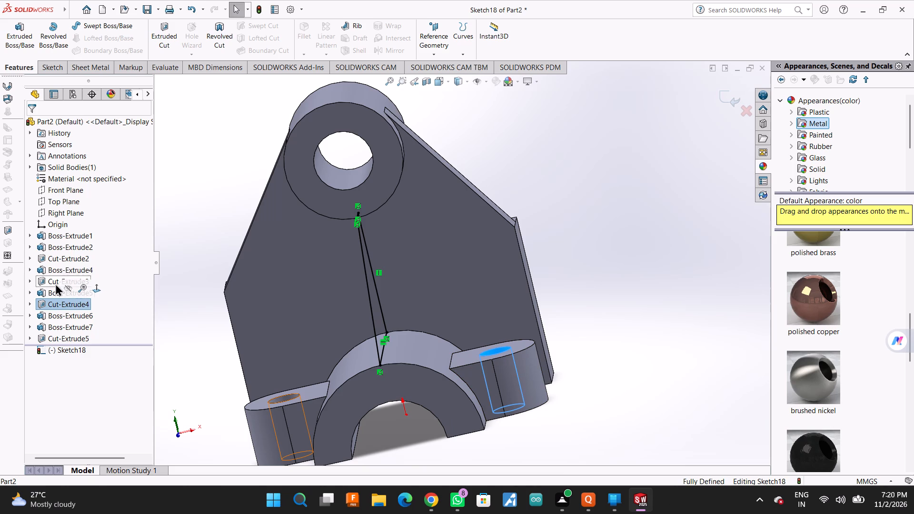
click(55, 283)
click(552, 201)
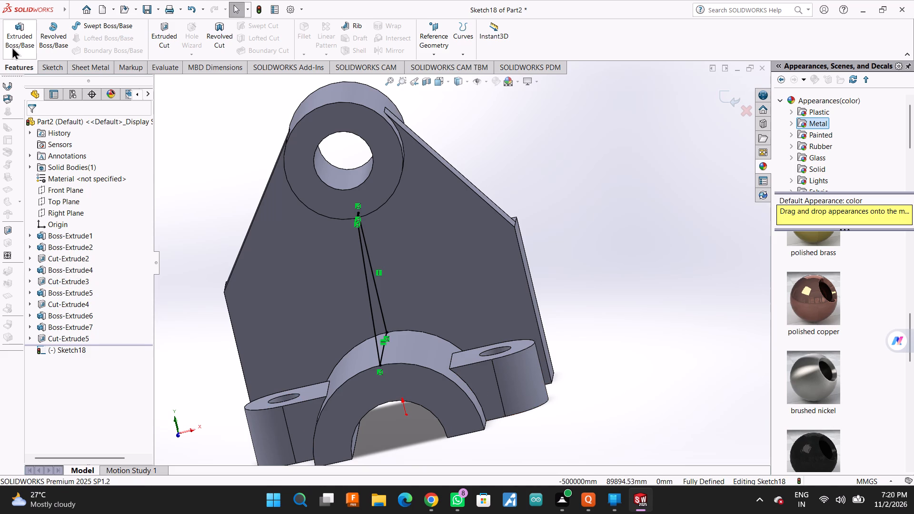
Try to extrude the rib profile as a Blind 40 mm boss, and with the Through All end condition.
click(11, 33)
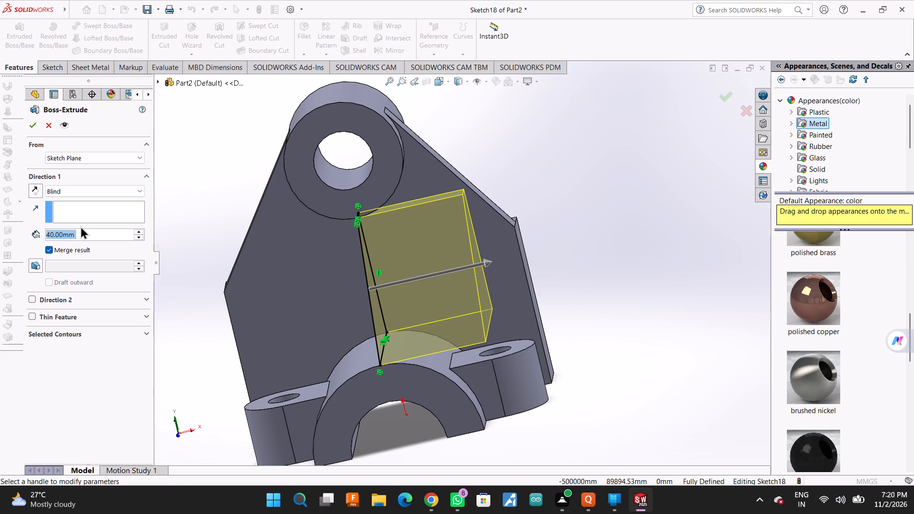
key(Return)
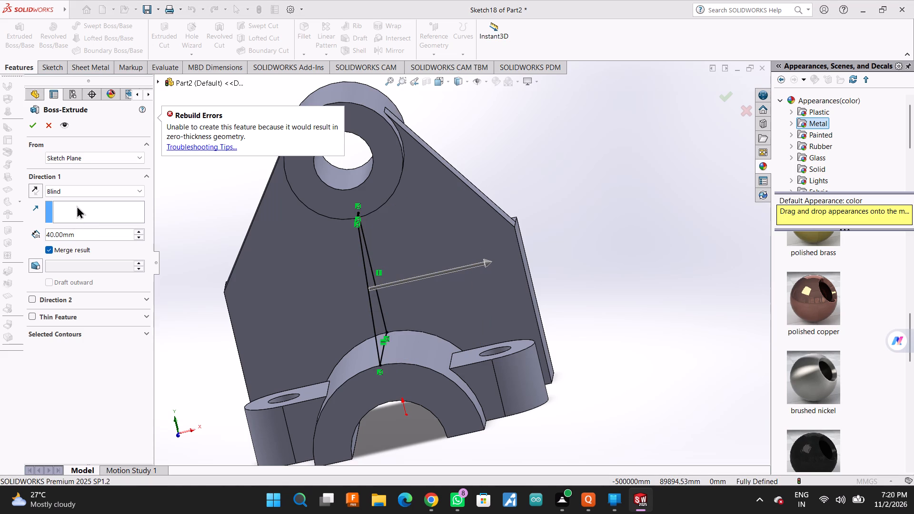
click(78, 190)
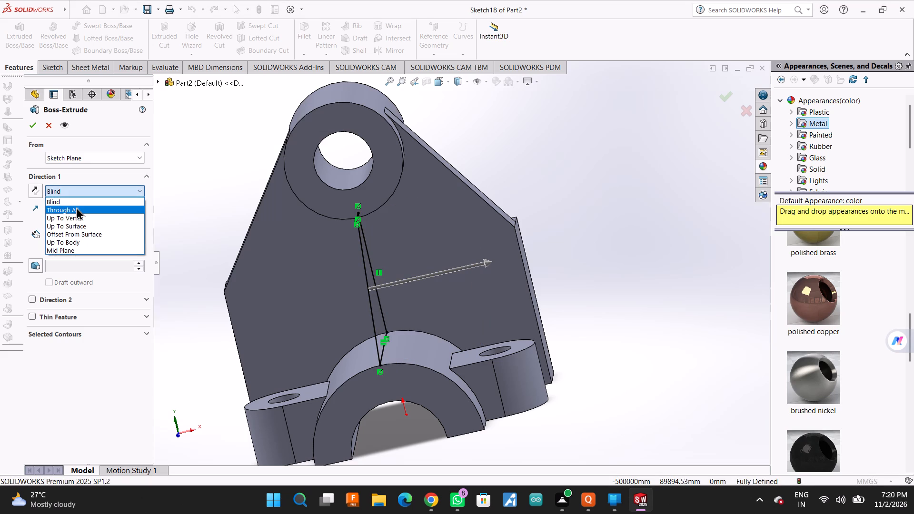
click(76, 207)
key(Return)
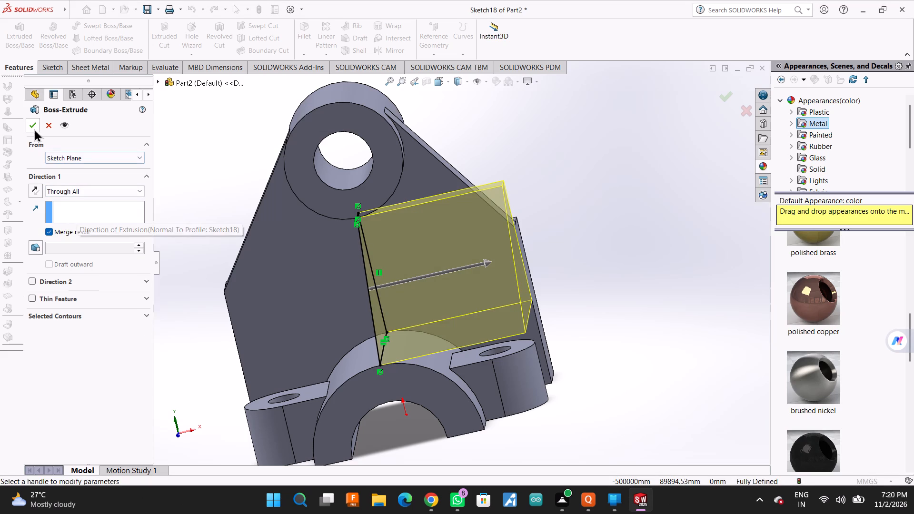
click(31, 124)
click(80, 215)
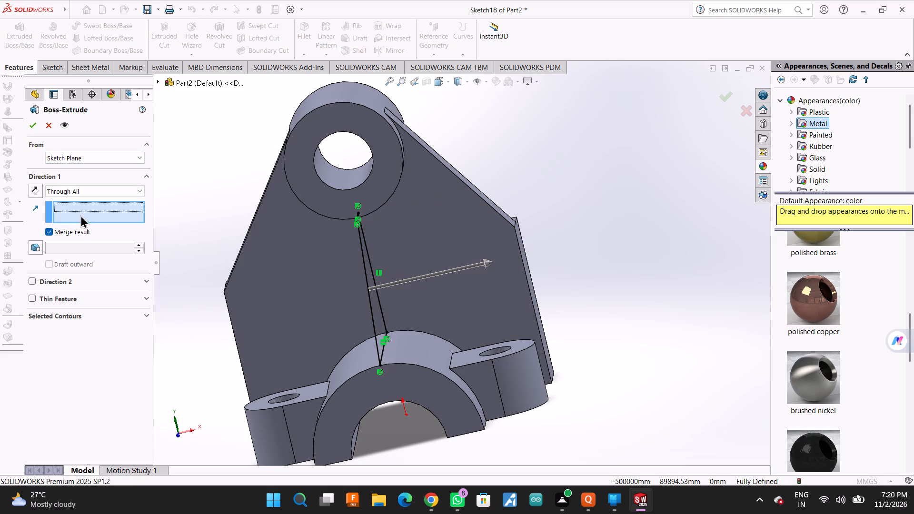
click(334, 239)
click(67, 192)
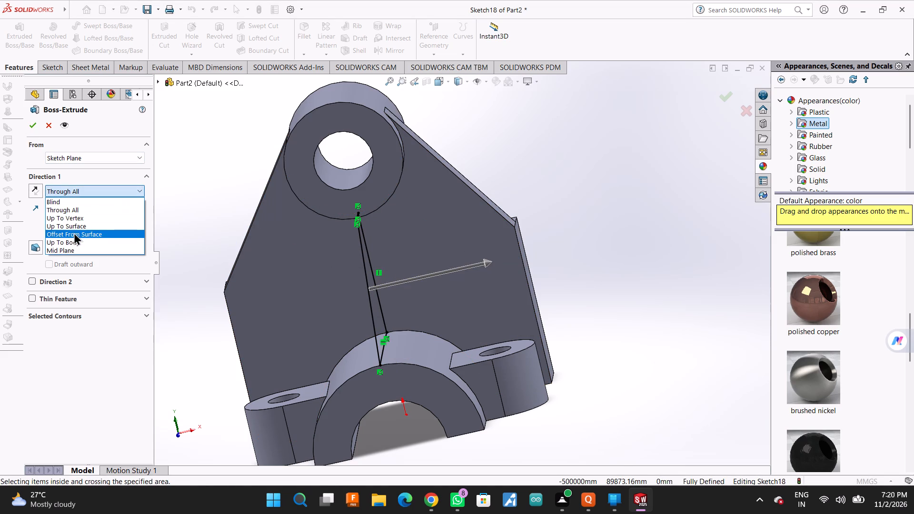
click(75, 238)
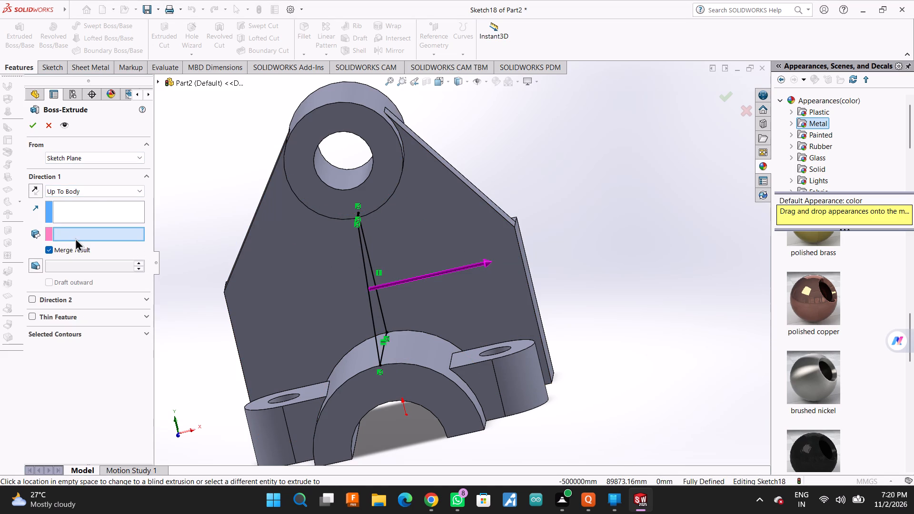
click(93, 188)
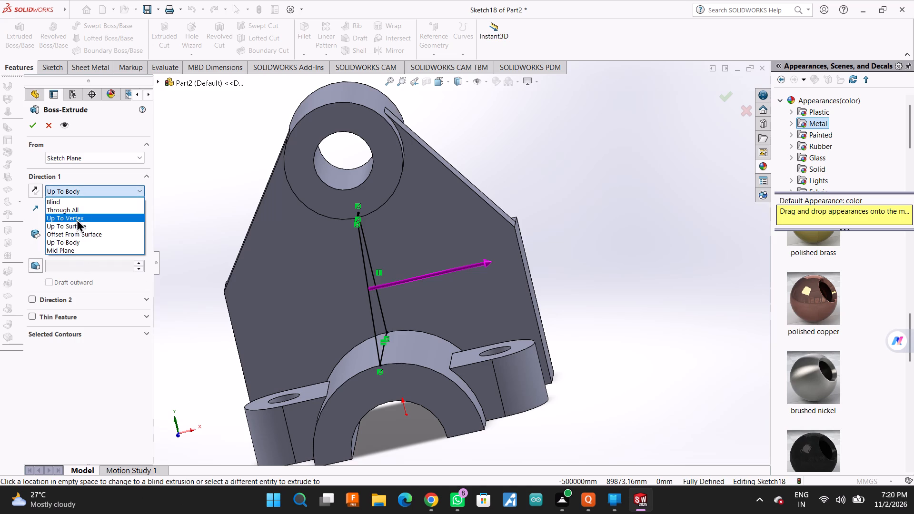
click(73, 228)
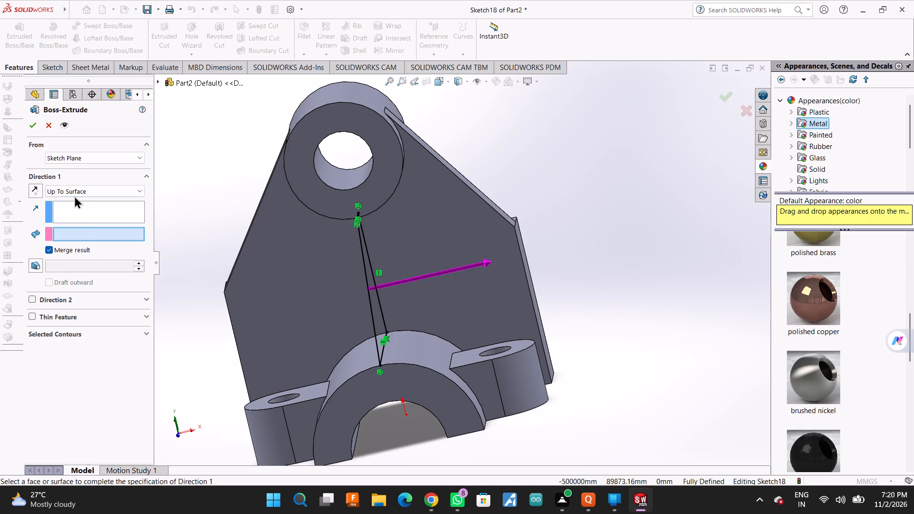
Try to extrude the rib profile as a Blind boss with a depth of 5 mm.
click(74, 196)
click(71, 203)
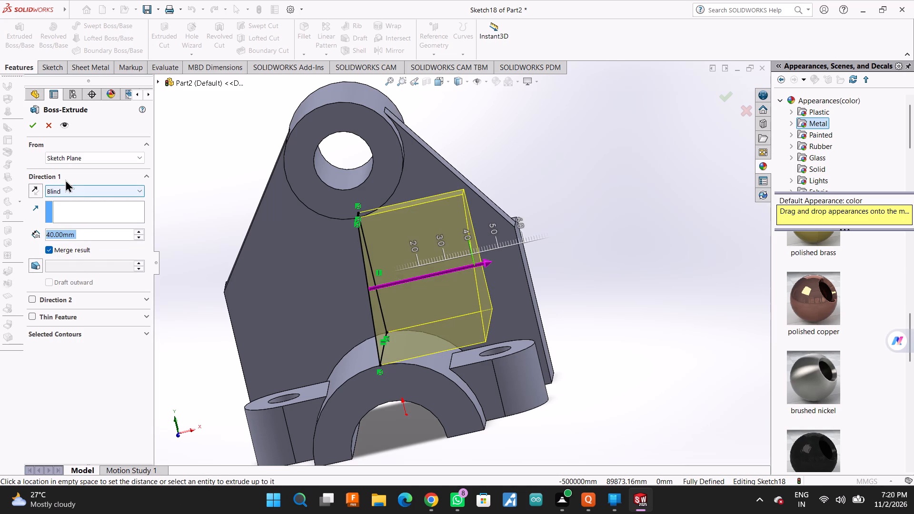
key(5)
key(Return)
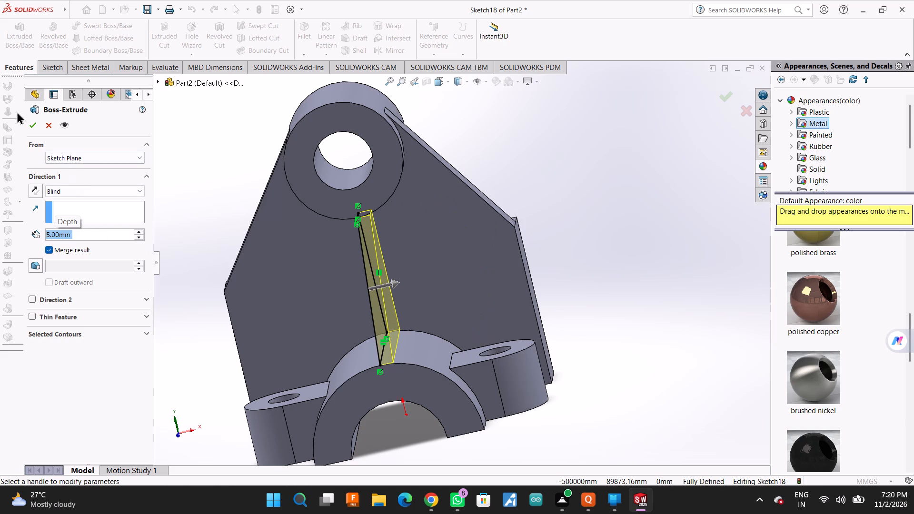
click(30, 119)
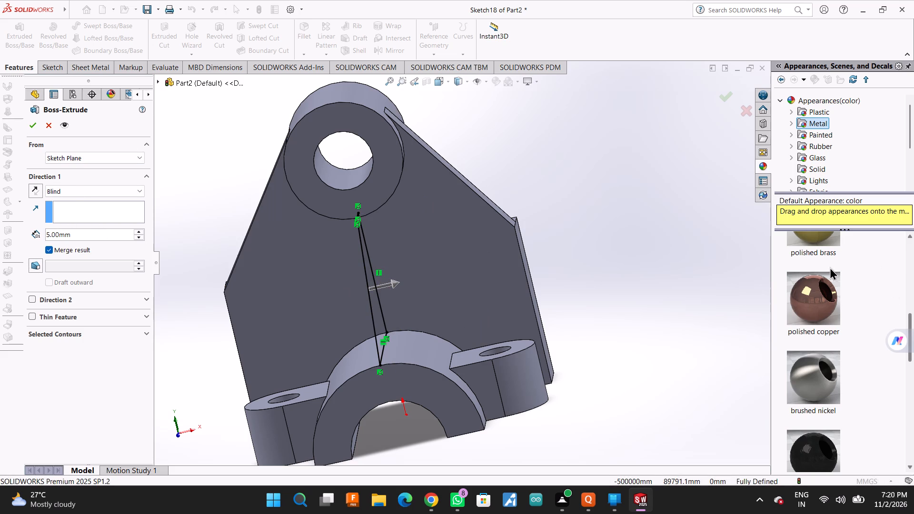
Examine the rib profile's contact with the boss, web and upper cylinder, and cancel the pending extrusion.
middle_drag(641, 245, 597, 206)
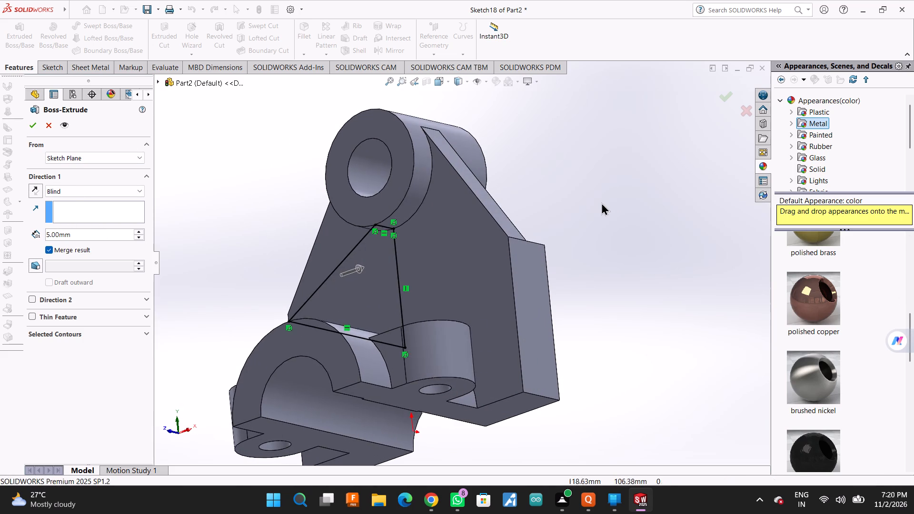
middle_drag(605, 198, 665, 244)
scroll(644, 244, down, 2)
middle_click(586, 256)
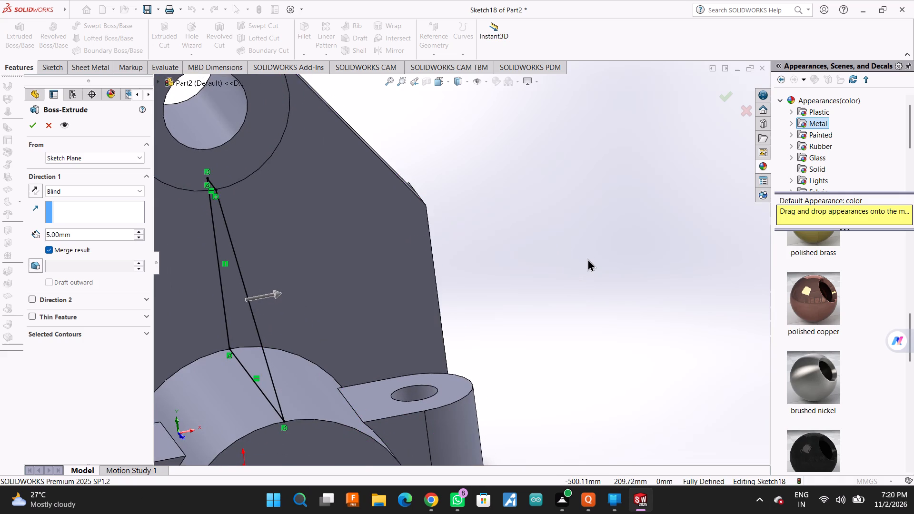
scroll(587, 258, up, 3)
middle_drag(582, 255, 570, 263)
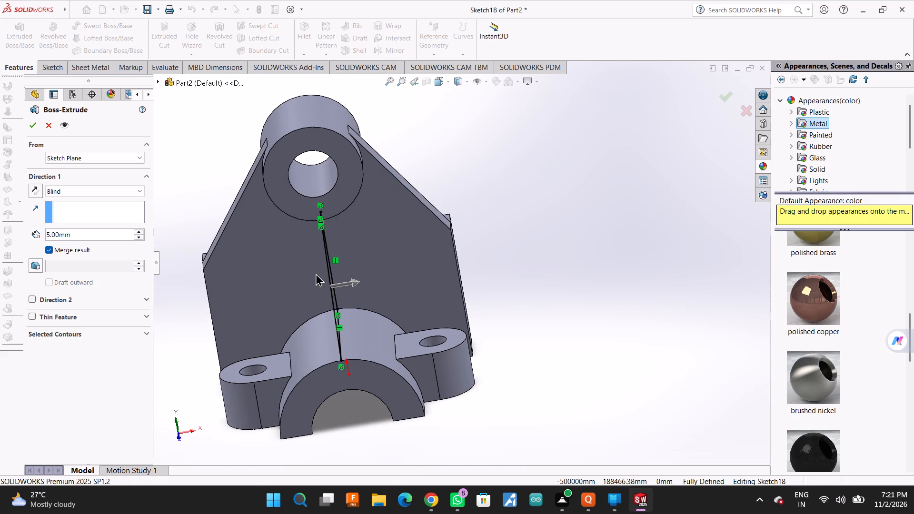
click(45, 134)
click(45, 128)
click(46, 68)
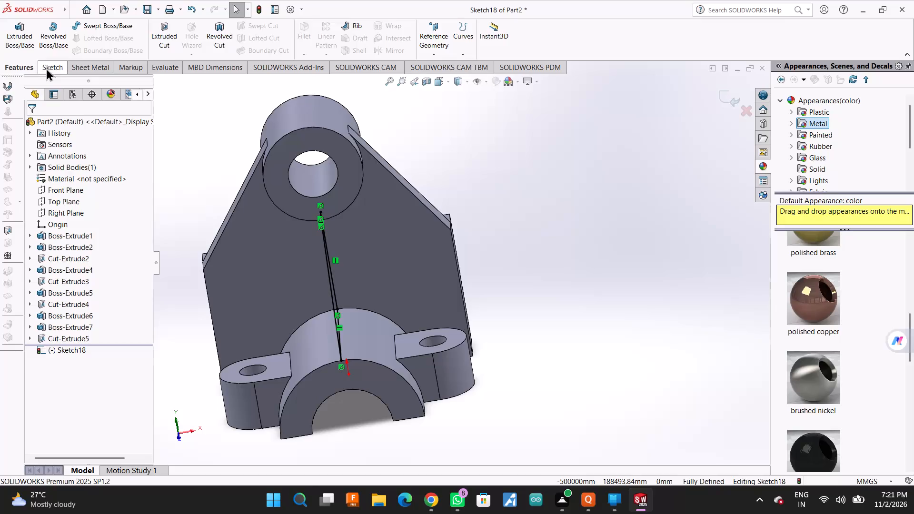
Trim away all the lines of the rib side-profile sketch between the half-cylinder boss and the upper cylinder.
drag(153, 22, 155, 29)
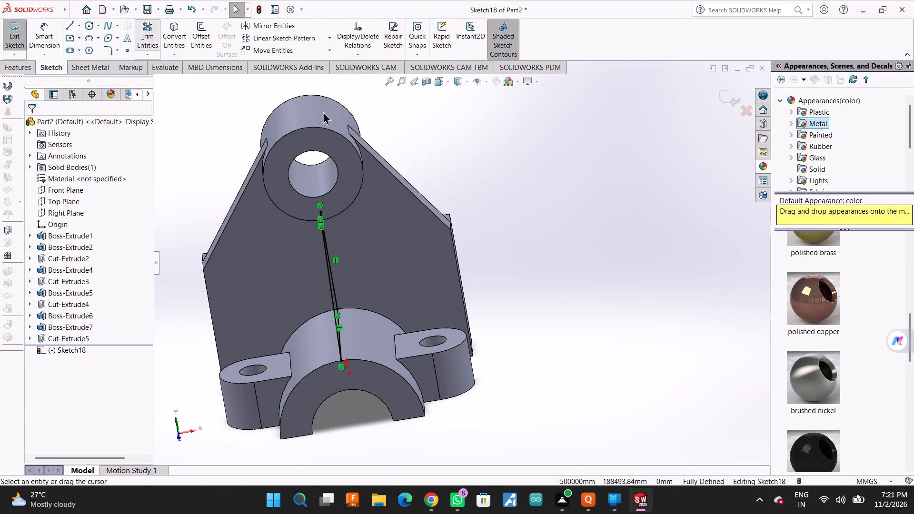
middle_drag(516, 212, 477, 233)
drag(388, 219, 331, 277)
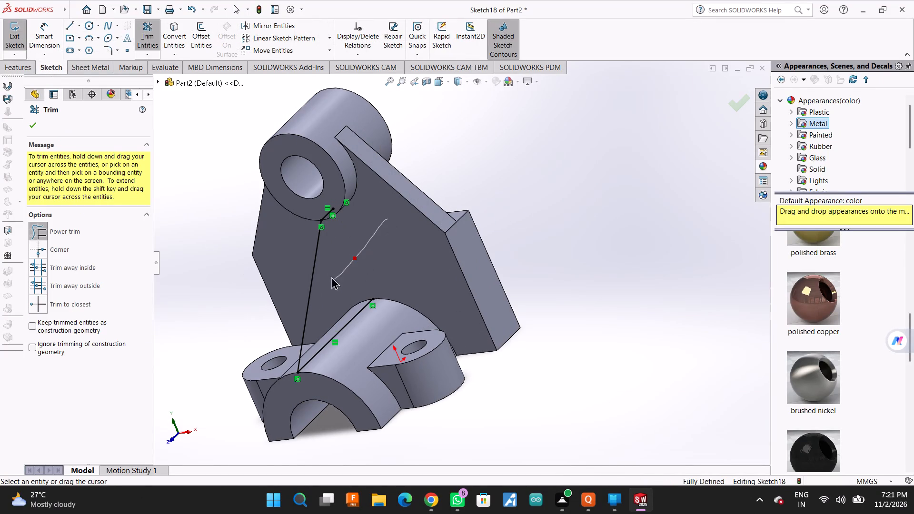
drag(331, 277, 336, 344)
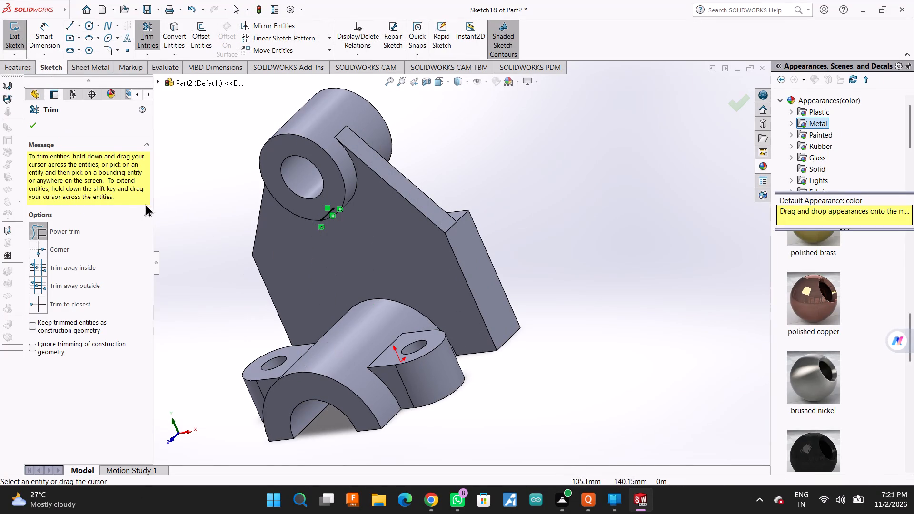
drag(331, 194, 333, 228)
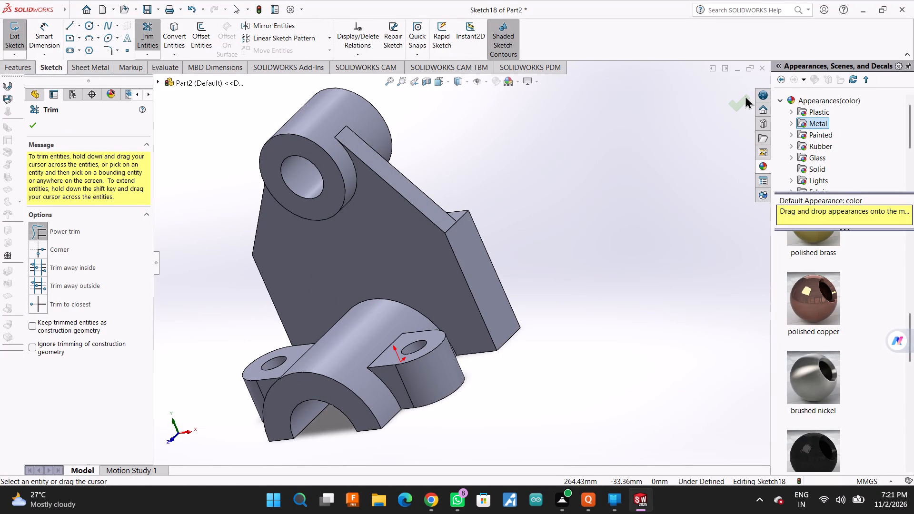
click(742, 98)
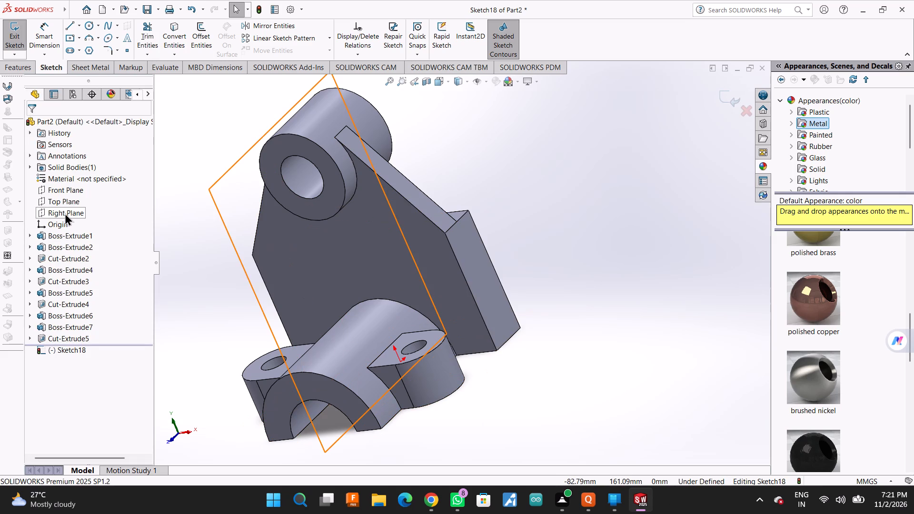
Close the emptied rib sketch and start a new sketch on the web's front face.
click(65, 213)
click(114, 199)
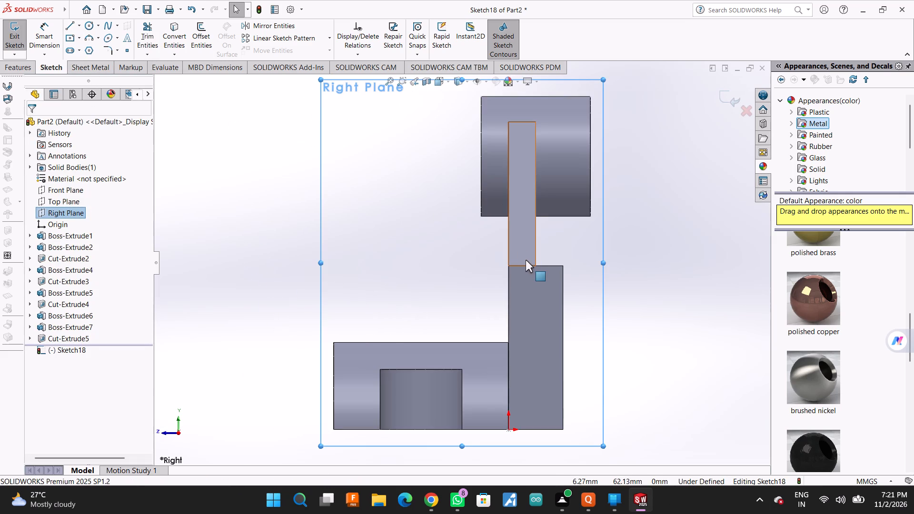
middle_drag(272, 220, 349, 239)
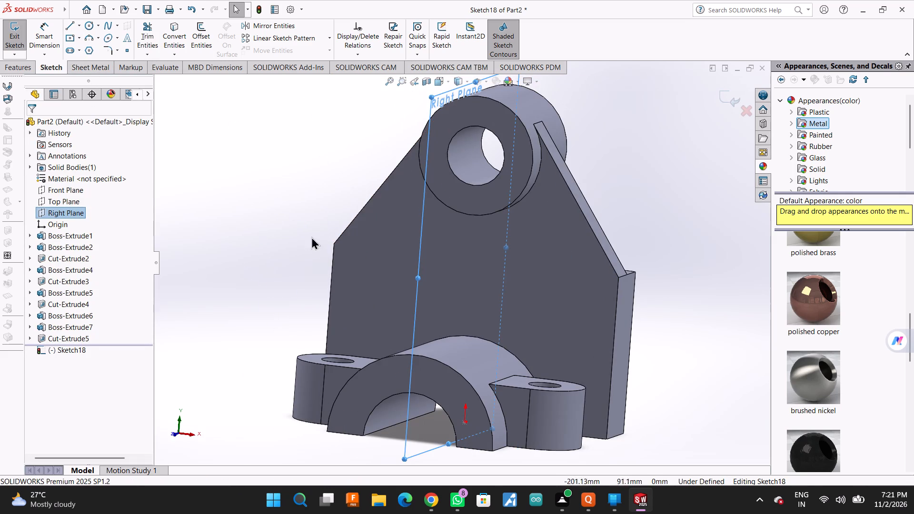
click(393, 255)
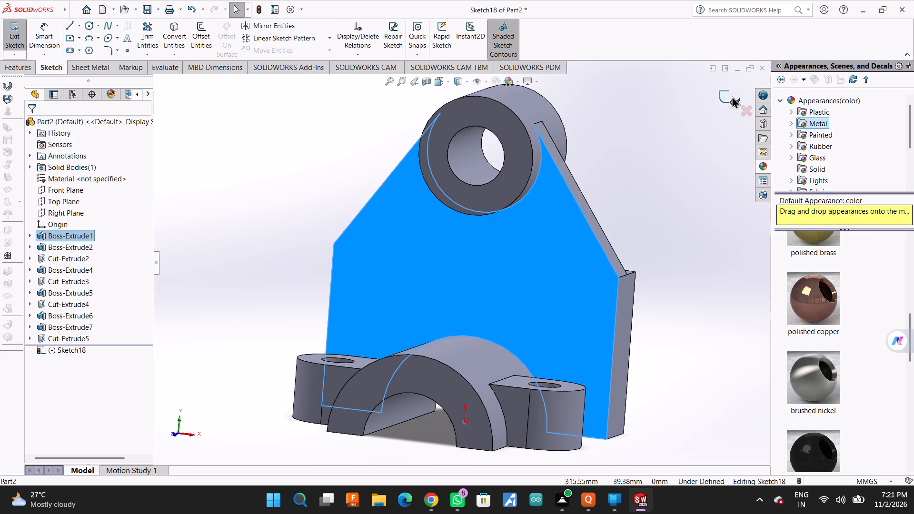
click(727, 94)
click(501, 290)
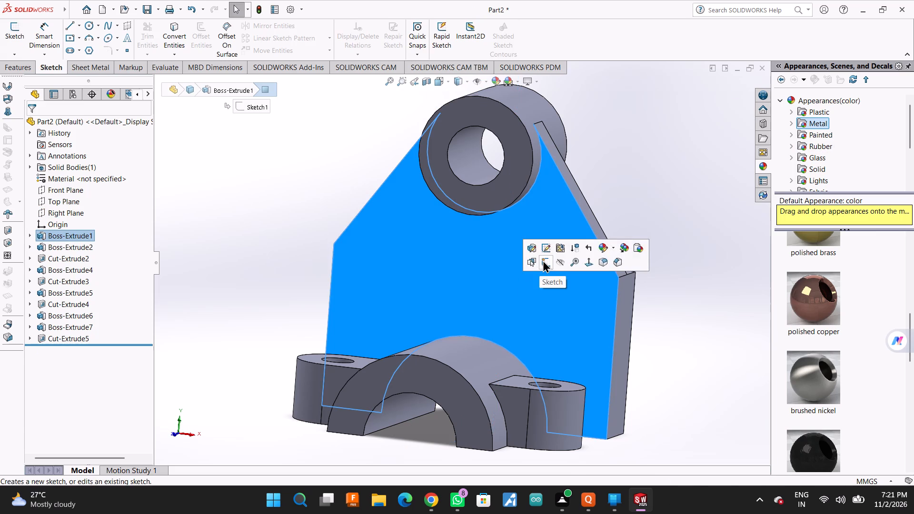
click(543, 260)
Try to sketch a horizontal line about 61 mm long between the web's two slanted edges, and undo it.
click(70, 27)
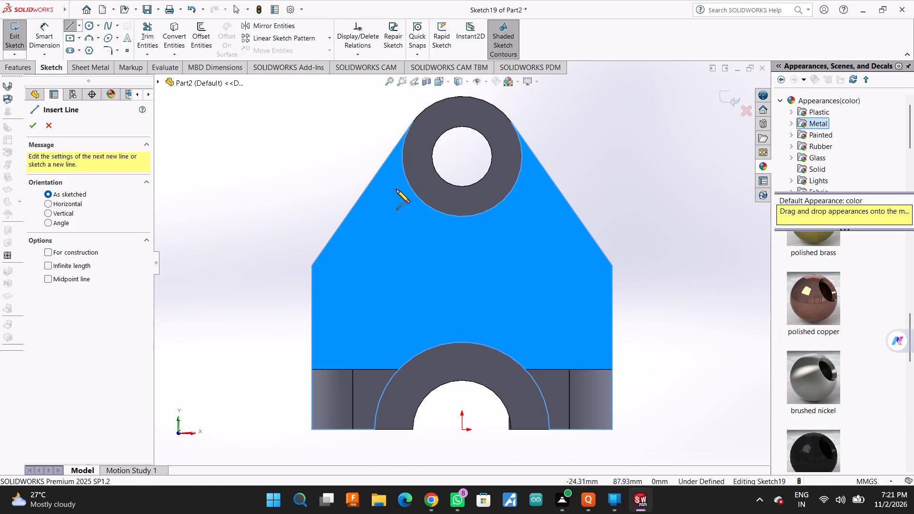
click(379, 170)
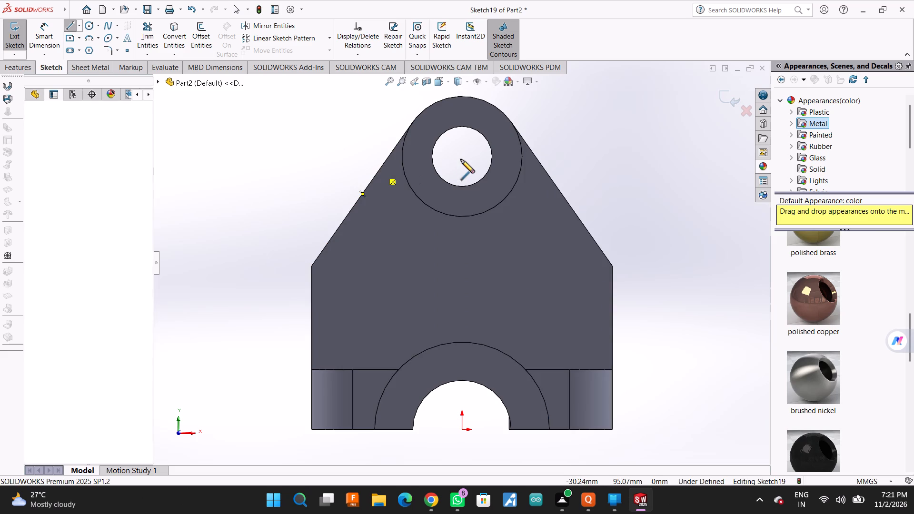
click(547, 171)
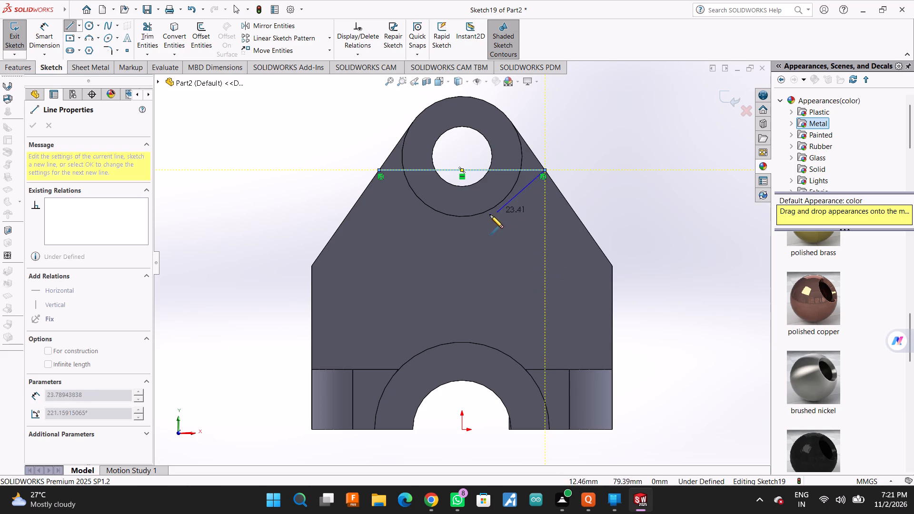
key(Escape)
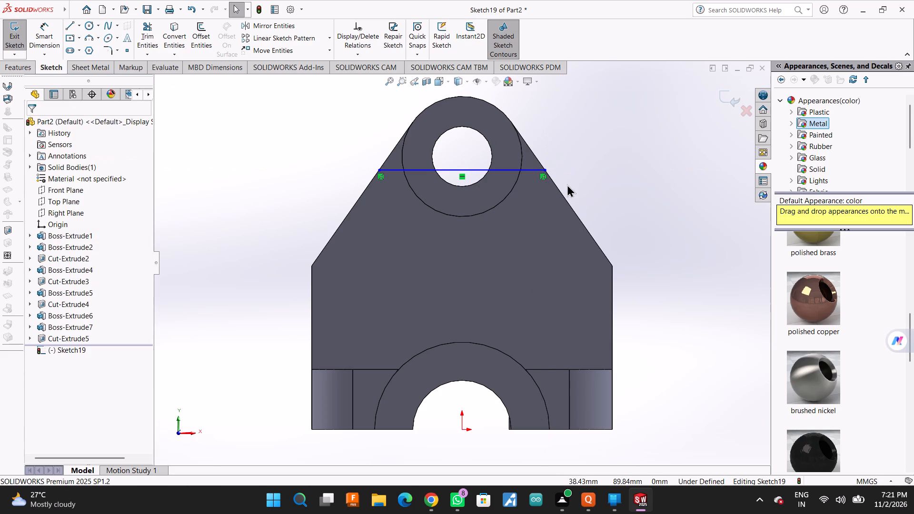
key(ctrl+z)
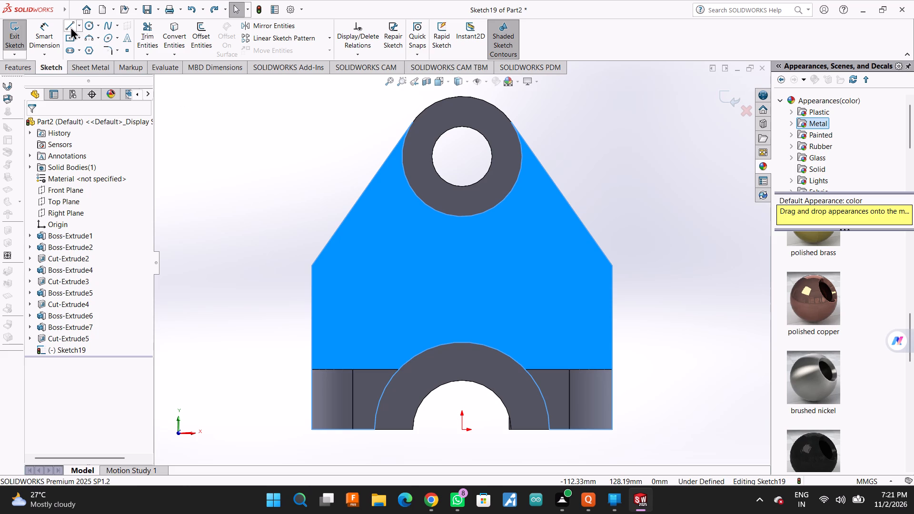
Sketch a vertical 100 mm centerline from the centre of the upper cylinder's bore down to the origin.
click(70, 27)
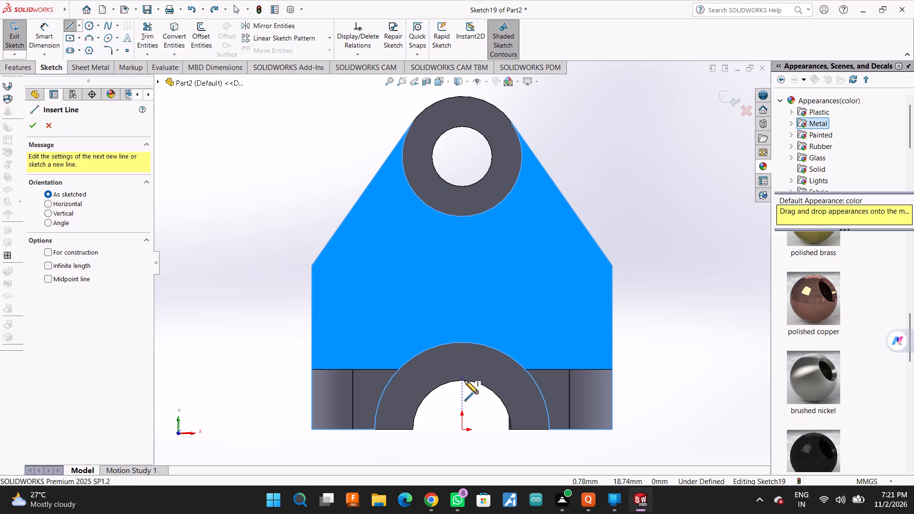
click(76, 22)
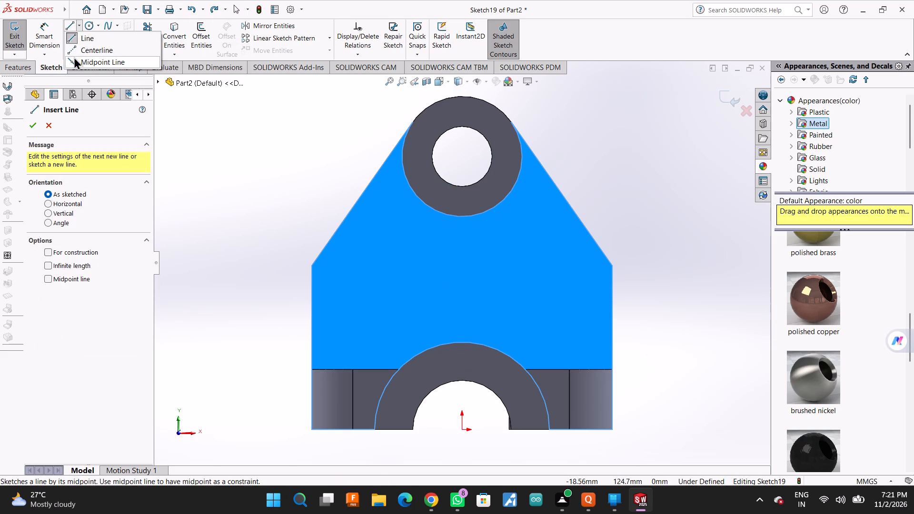
click(75, 52)
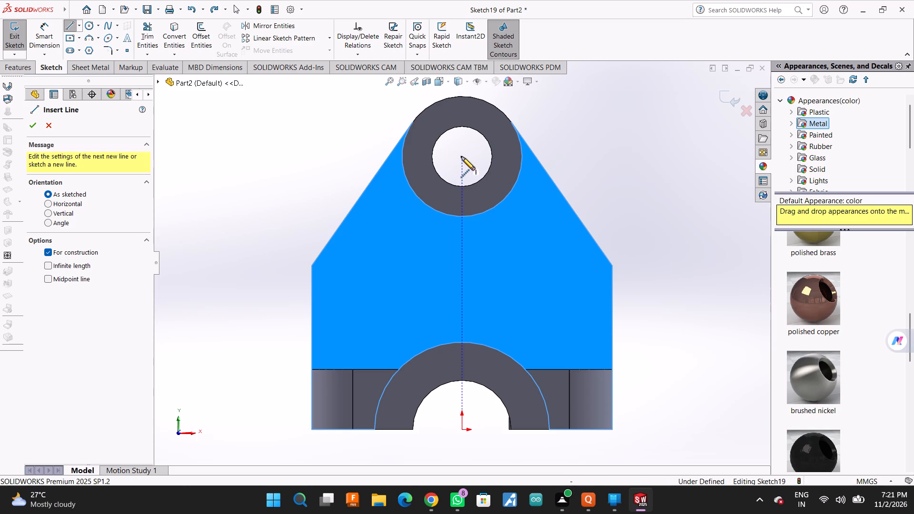
click(461, 156)
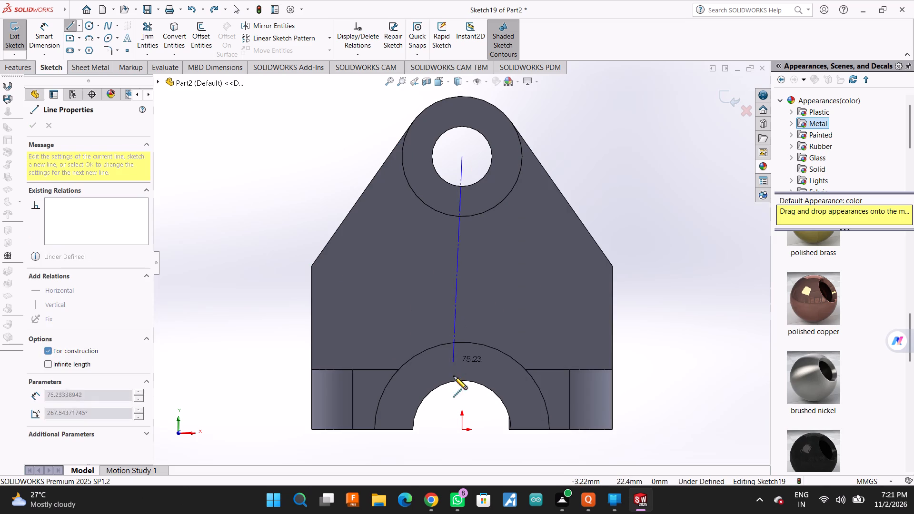
click(462, 428)
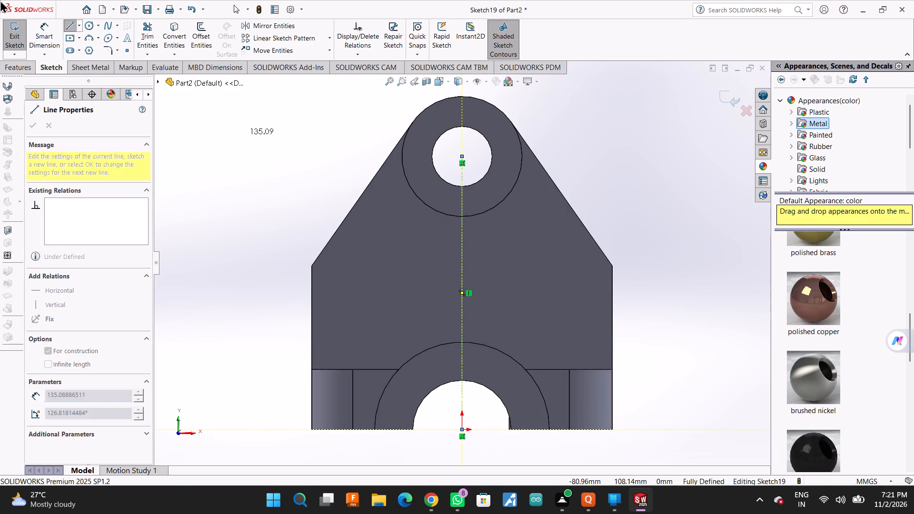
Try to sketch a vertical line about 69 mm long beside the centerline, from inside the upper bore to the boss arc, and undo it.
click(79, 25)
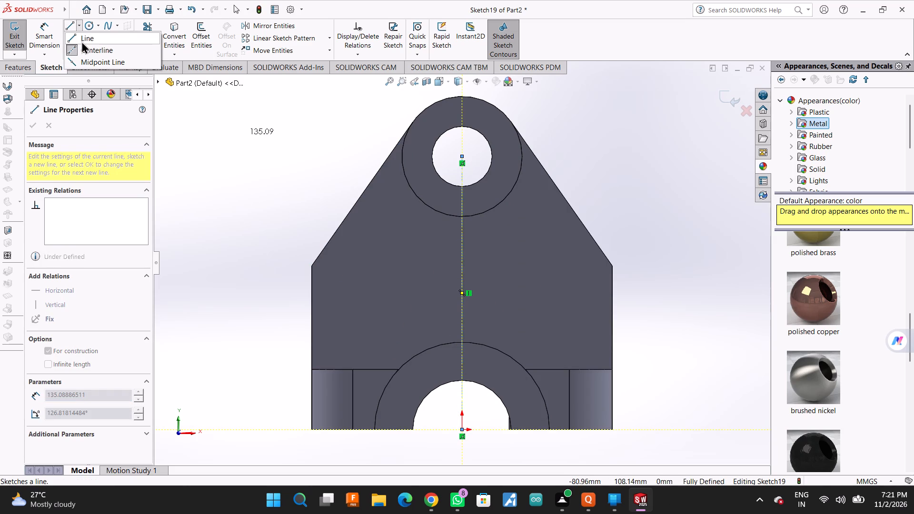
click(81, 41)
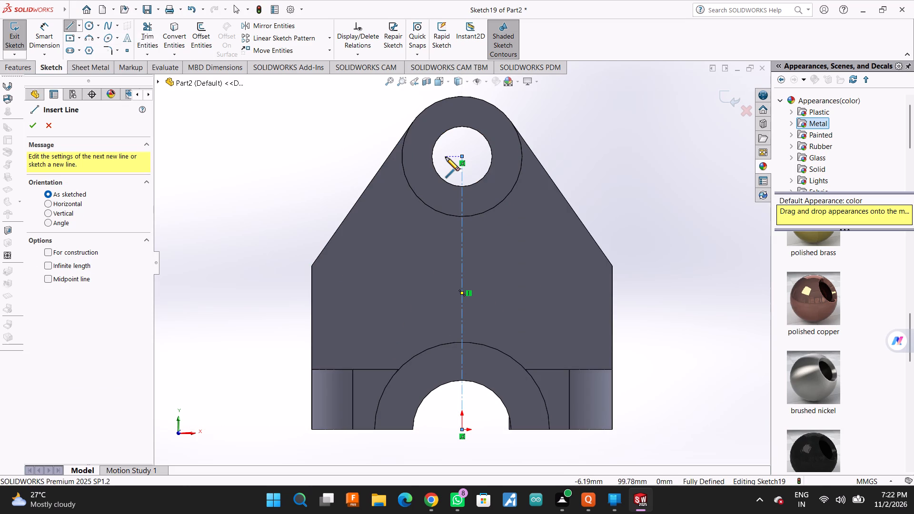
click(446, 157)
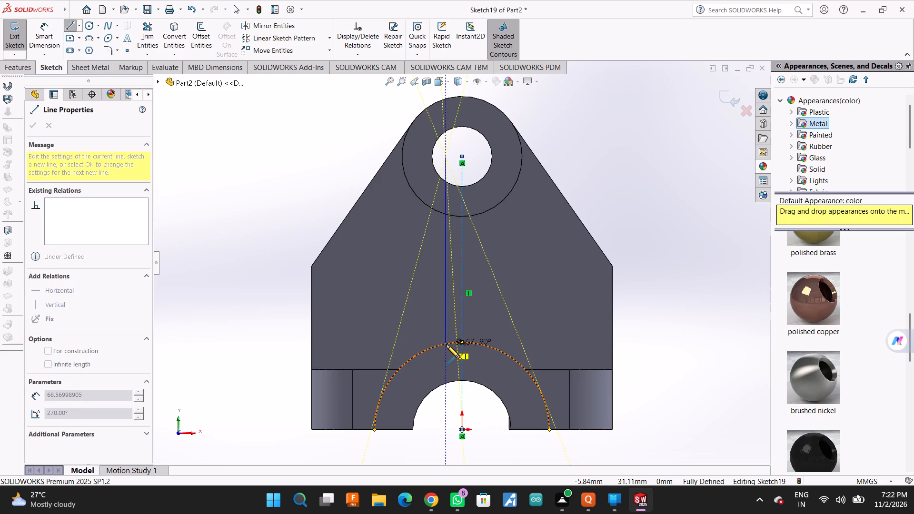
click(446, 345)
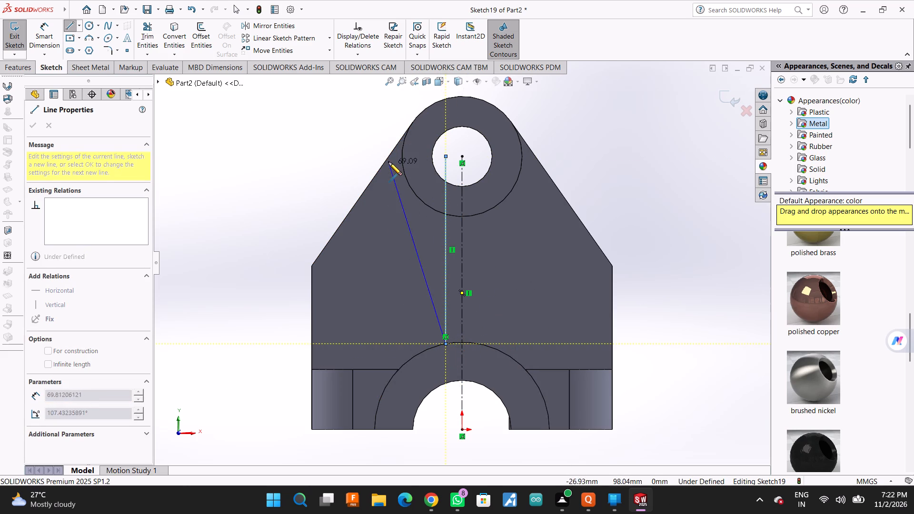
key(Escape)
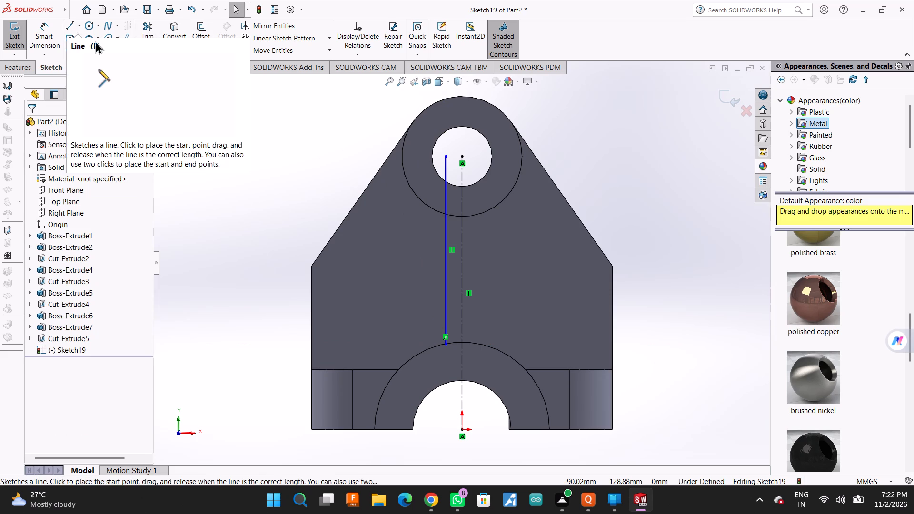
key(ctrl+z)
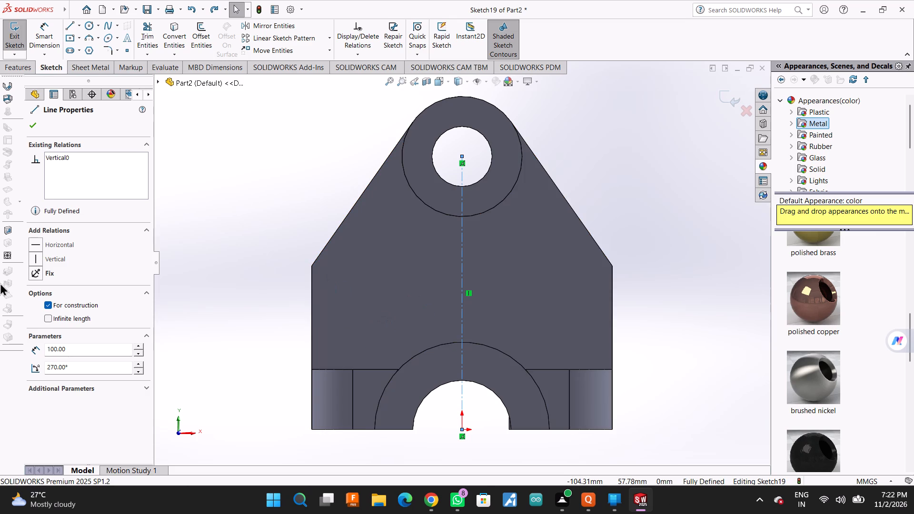
Convert the vertical centerline from construction geometry to a regular sketch line.
click(48, 305)
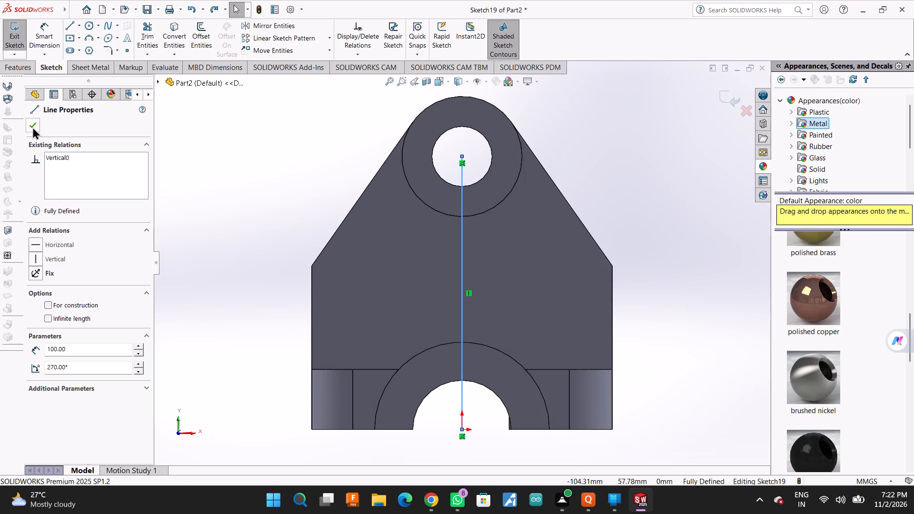
click(33, 123)
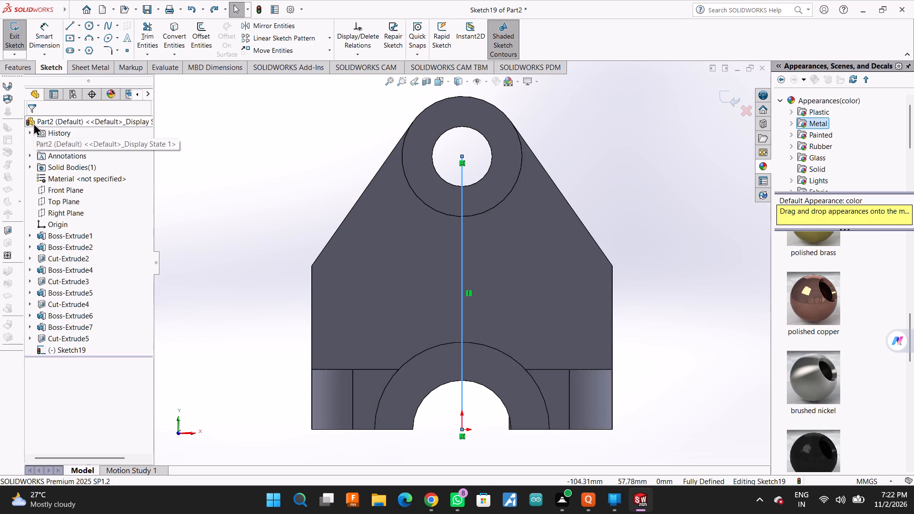
Offset the central vertical line 5 mm toward the left side of the web, with a dimension added.
click(192, 34)
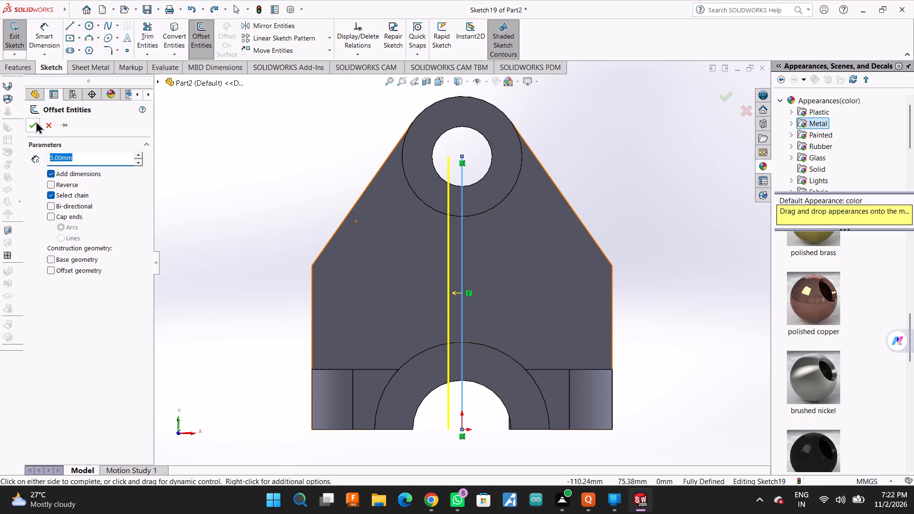
click(36, 121)
Offset the central vertical line 5 mm toward the right side of the web, with a dimension added.
click(194, 27)
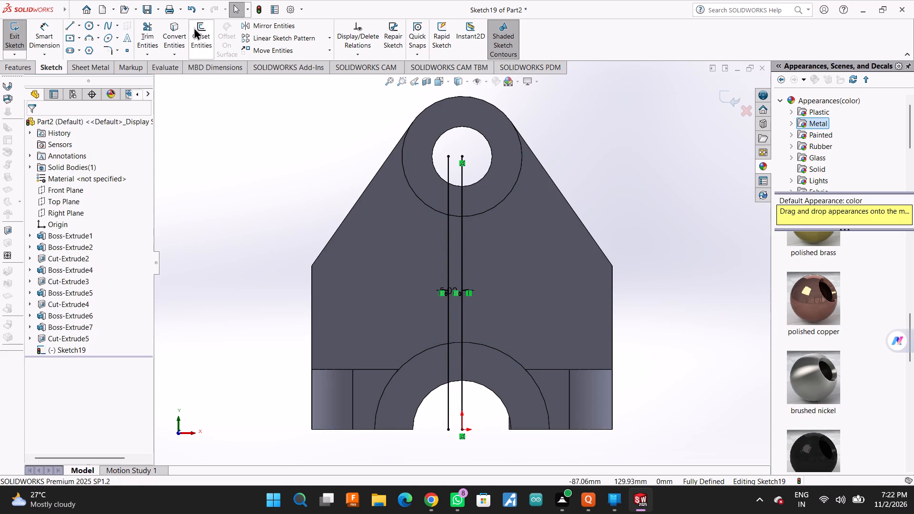
click(50, 183)
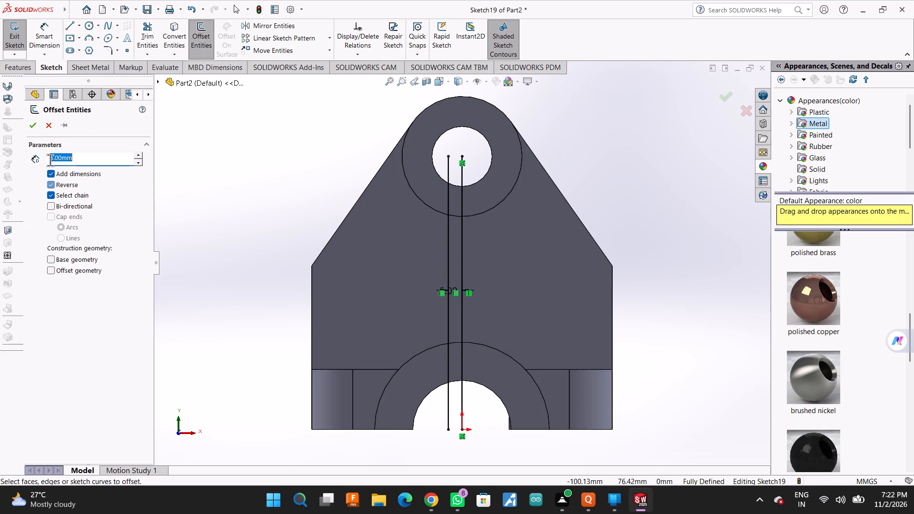
click(50, 187)
scroll(453, 354, down, 1)
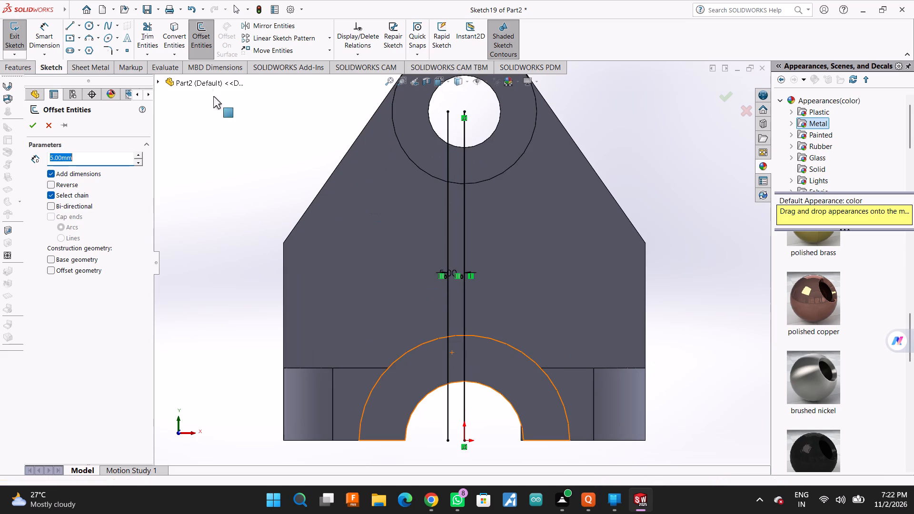
click(211, 40)
click(211, 40)
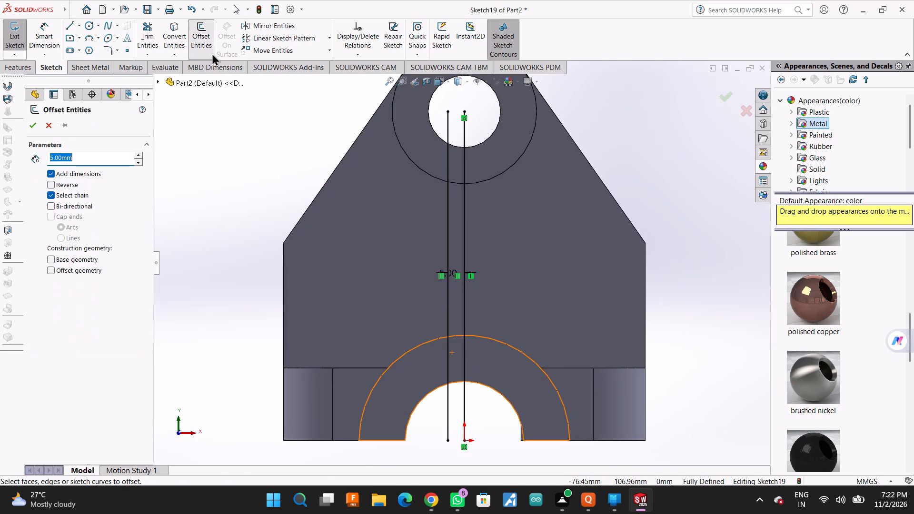
click(50, 184)
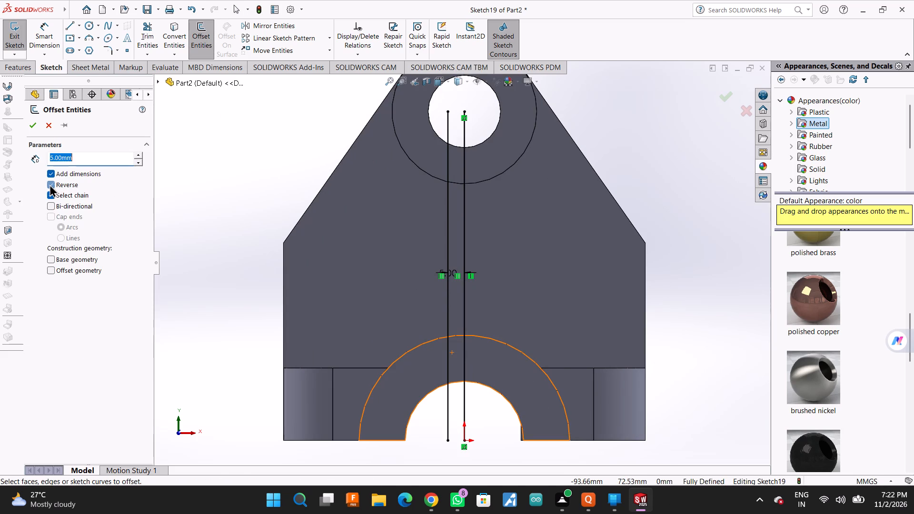
click(50, 184)
middle_drag(628, 164, 619, 165)
click(471, 251)
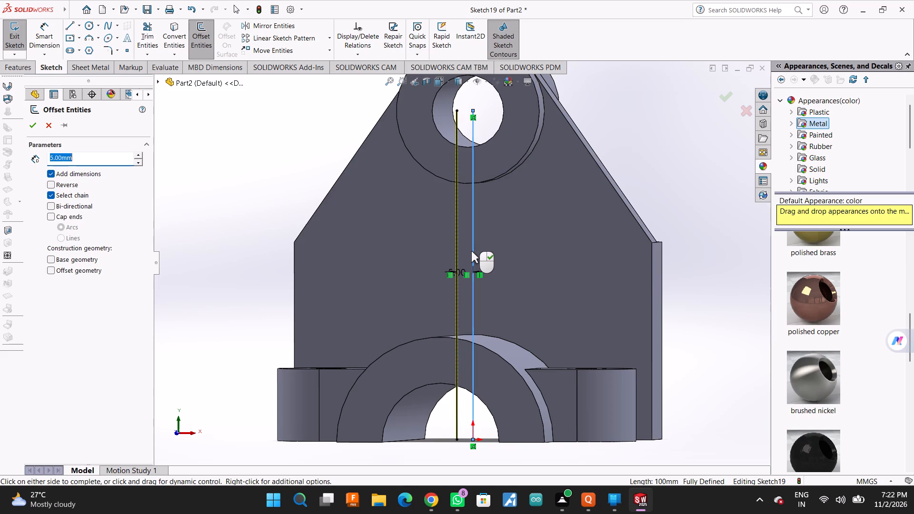
click(72, 184)
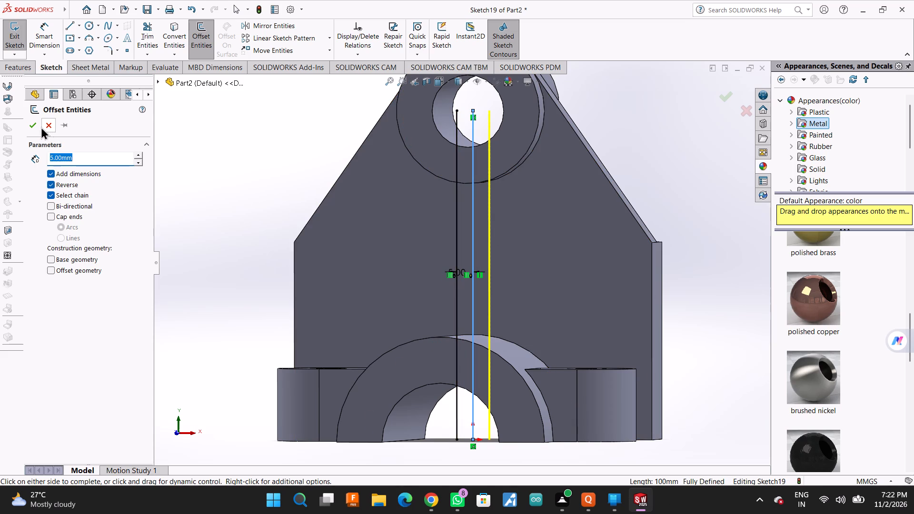
click(37, 126)
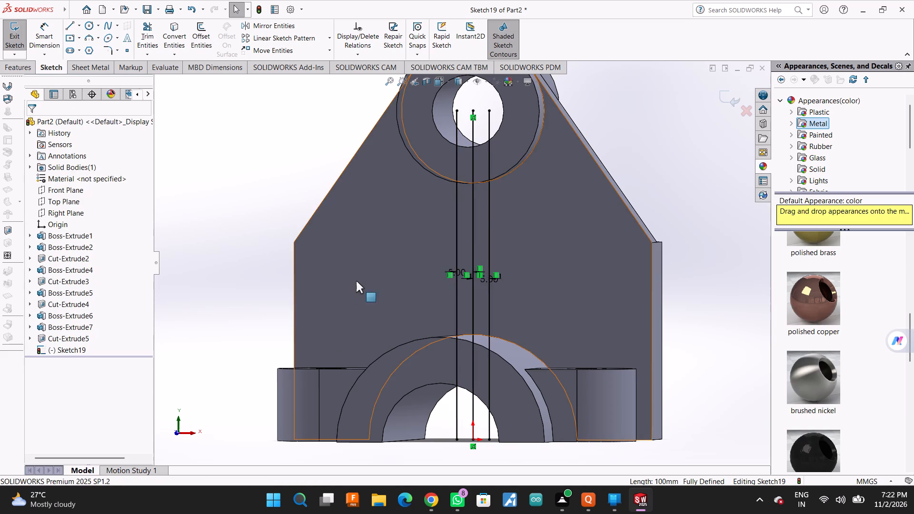
Sketch a 22 mm radius circle centred on the upper bore and a 32 mm radius circle centred on the origin, matching the cylinder and boss.
click(358, 281)
click(362, 270)
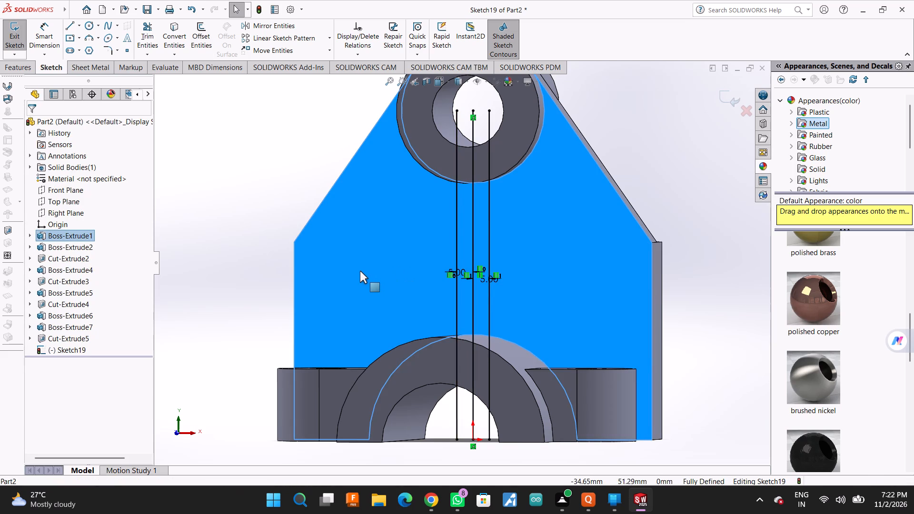
middle_drag(648, 180, 669, 202)
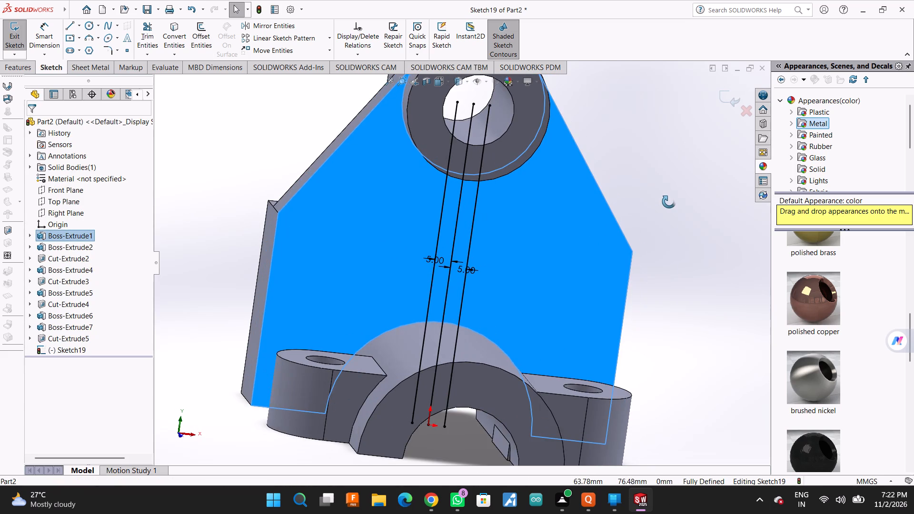
middle_drag(669, 202, 668, 200)
click(45, 349)
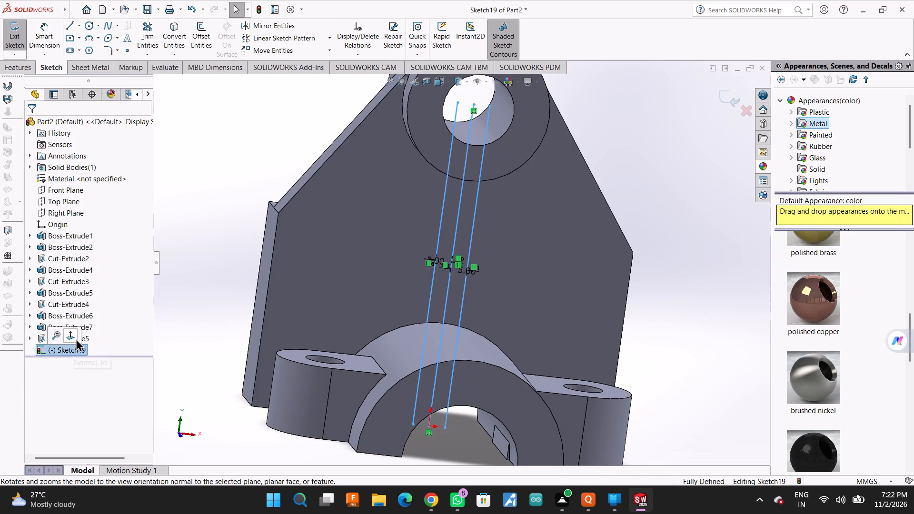
click(66, 334)
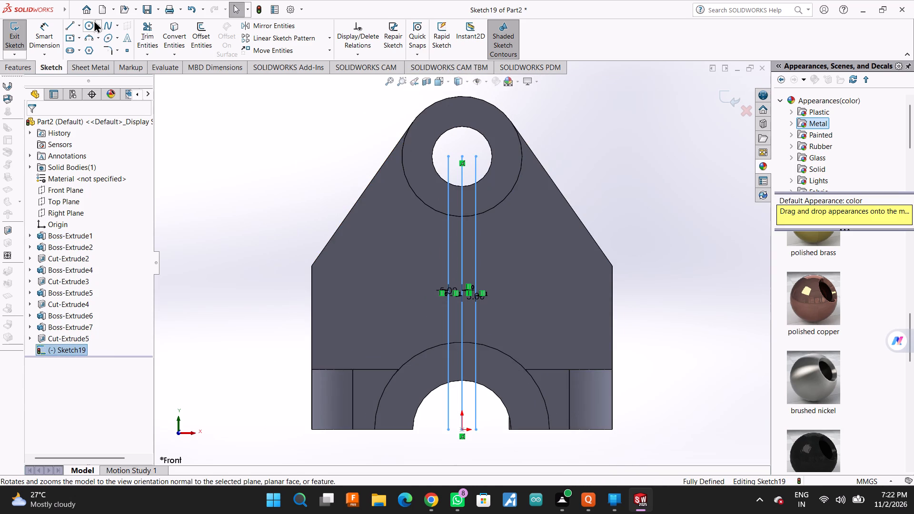
click(89, 23)
click(463, 158)
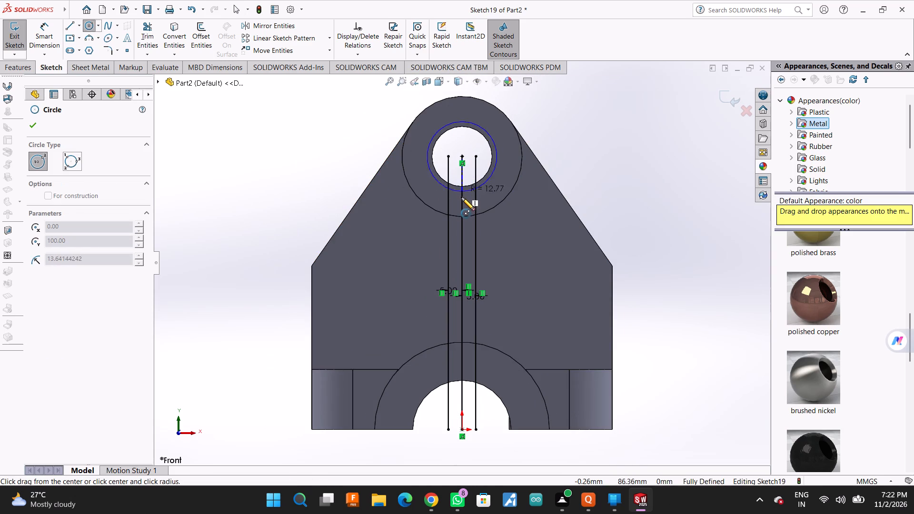
click(462, 214)
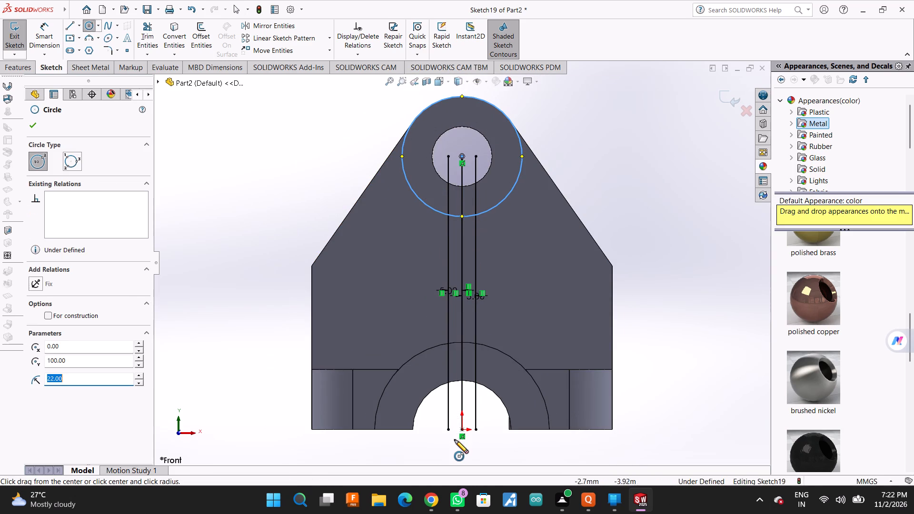
click(462, 432)
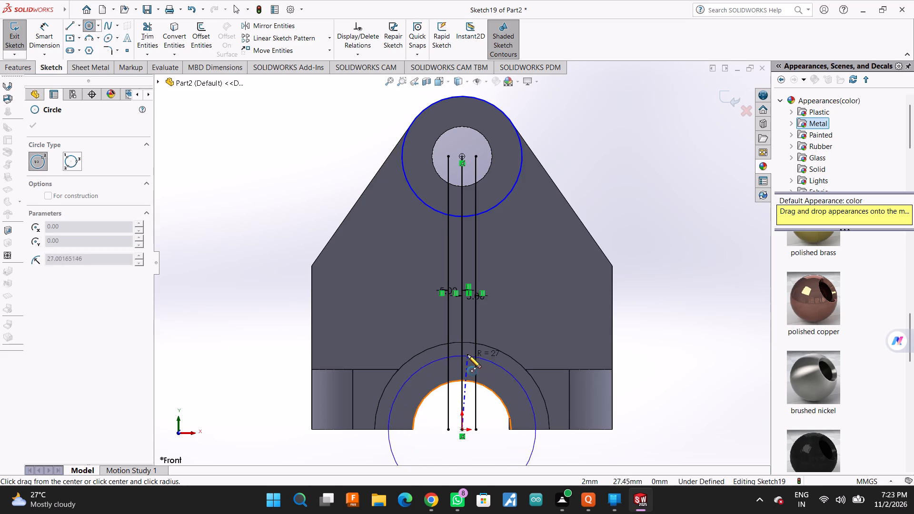
click(468, 343)
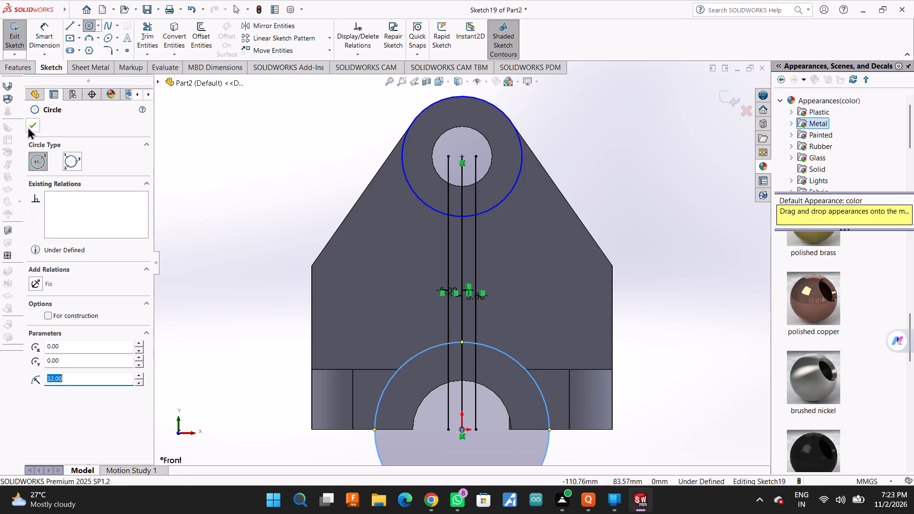
click(28, 127)
Trim the circles and vertical lines, keeping only the narrow strip between the upper cylinder and the boss arc.
click(152, 28)
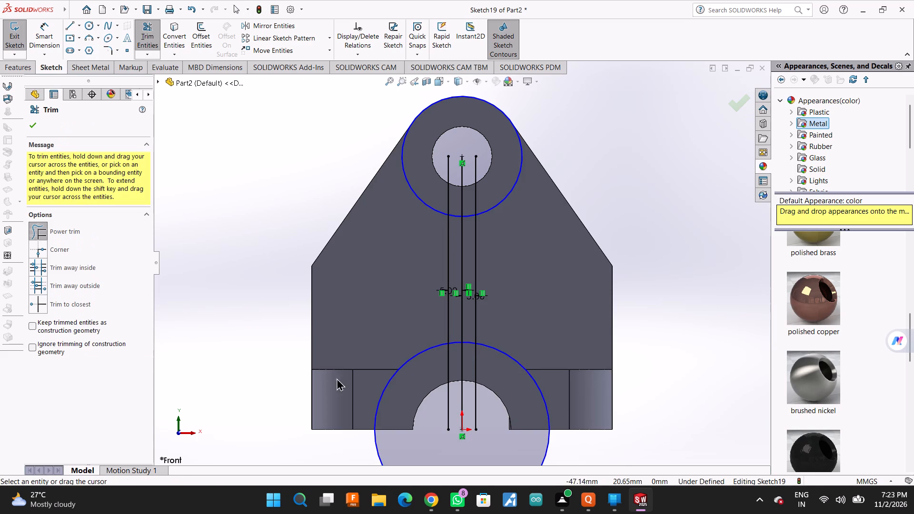
drag(347, 395, 401, 414)
drag(418, 397, 475, 413)
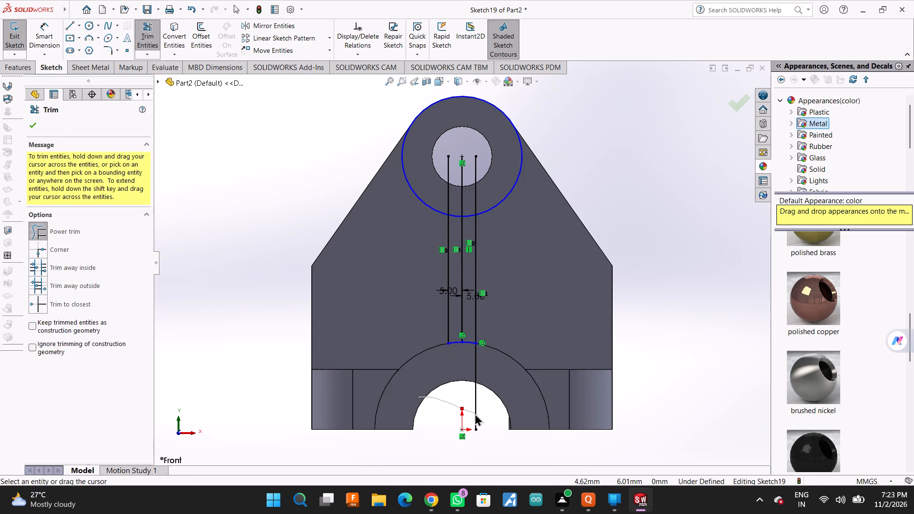
drag(475, 413, 487, 414)
drag(421, 98, 457, 139)
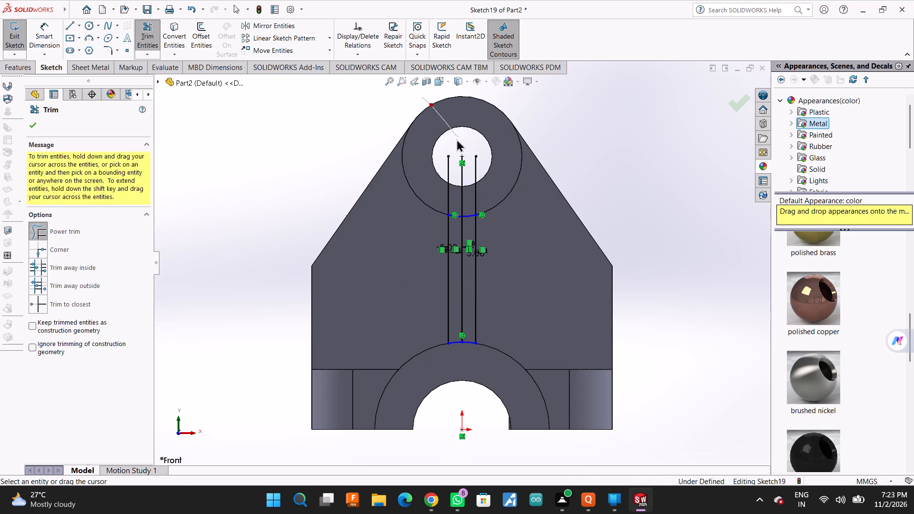
drag(457, 139, 458, 138)
drag(397, 157, 489, 172)
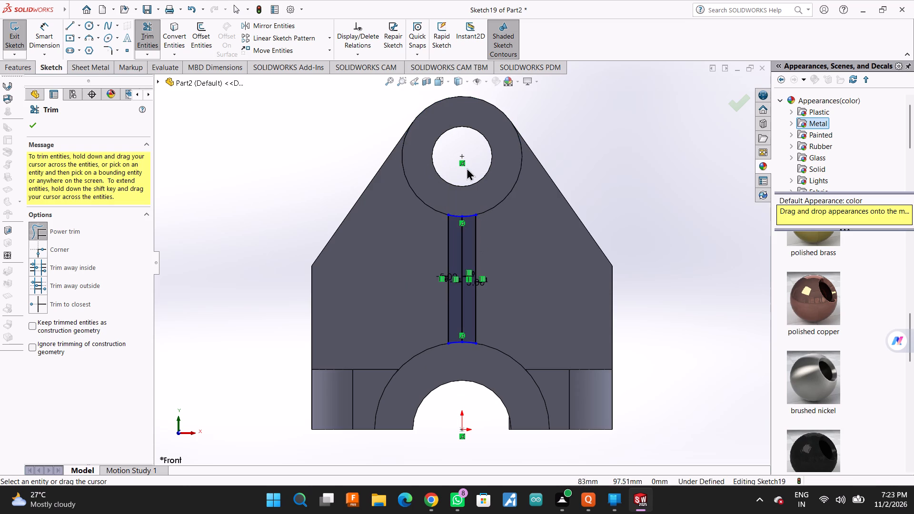
middle_drag(623, 192, 593, 216)
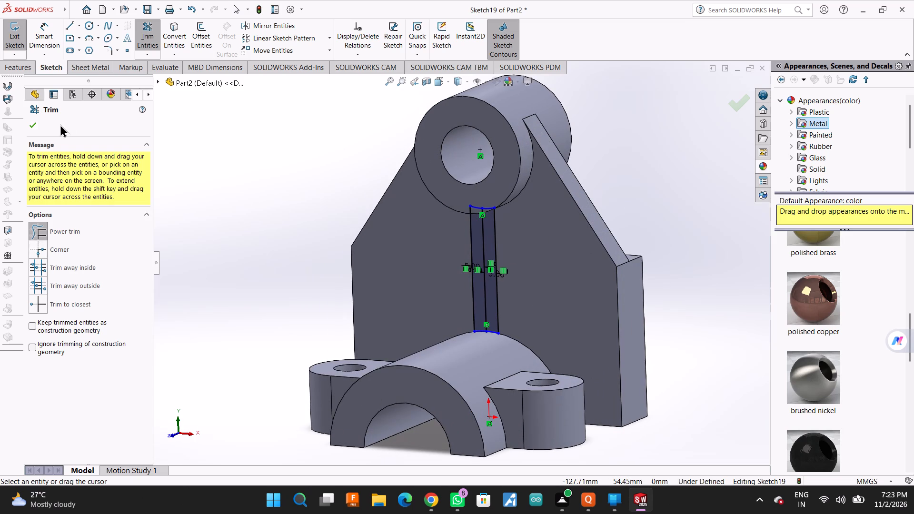
click(30, 124)
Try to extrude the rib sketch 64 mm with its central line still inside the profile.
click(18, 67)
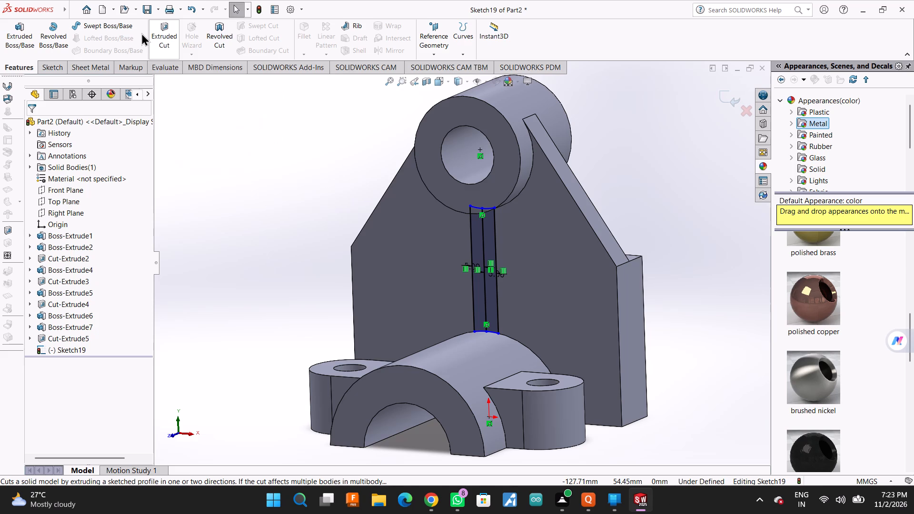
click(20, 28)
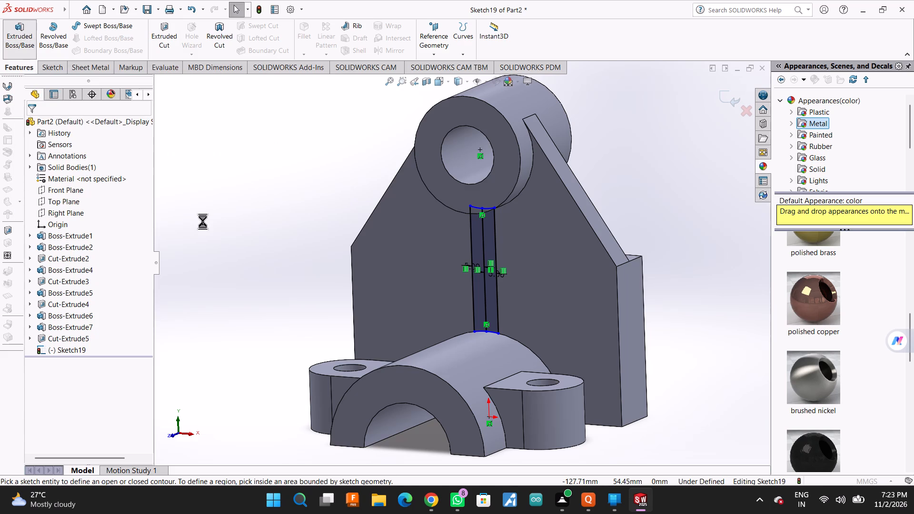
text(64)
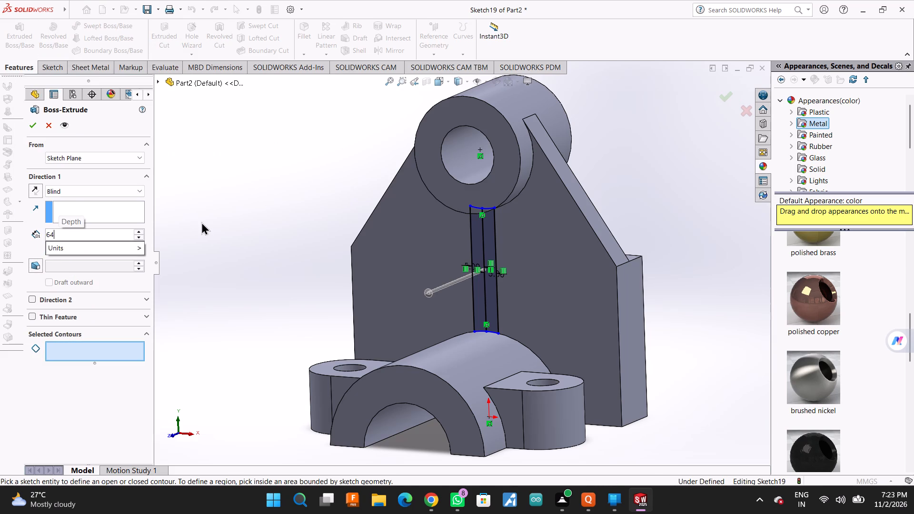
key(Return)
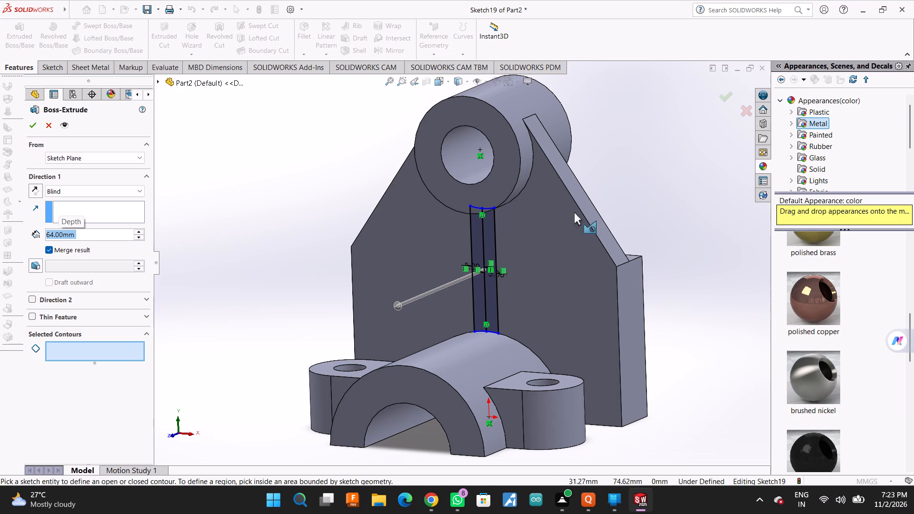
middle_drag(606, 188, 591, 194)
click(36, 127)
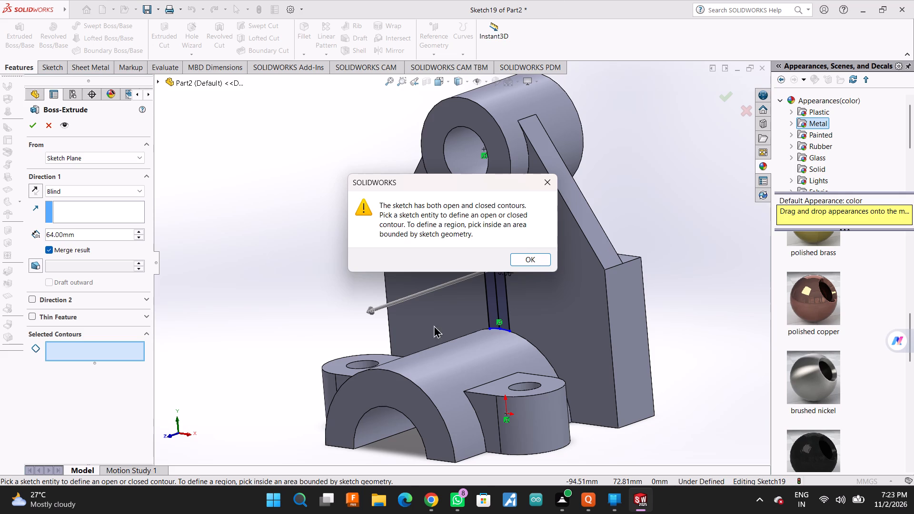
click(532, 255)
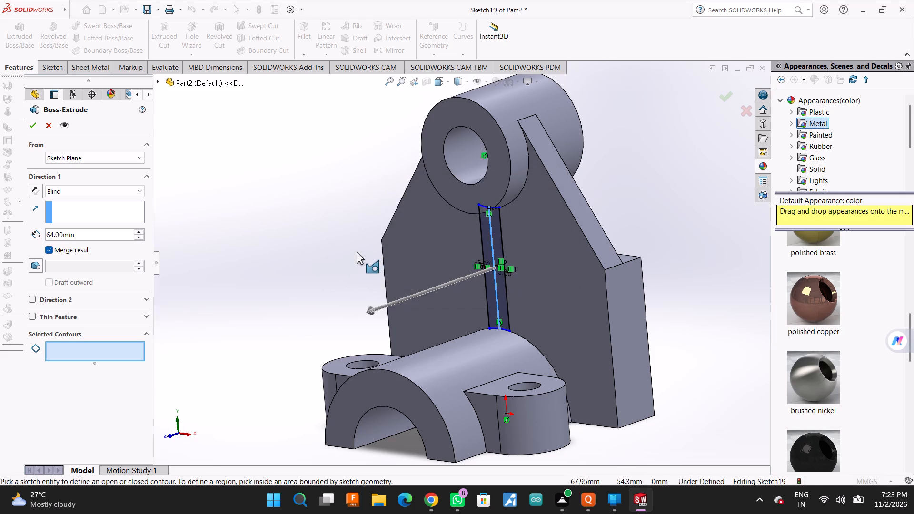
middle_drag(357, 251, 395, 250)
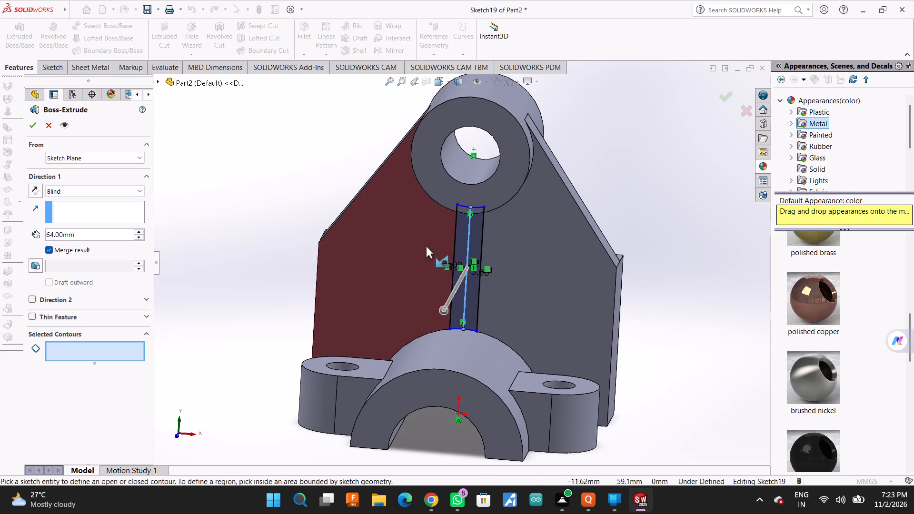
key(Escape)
Trim away the central vertical line inside the rib profile, leaving a single closed contour.
click(46, 73)
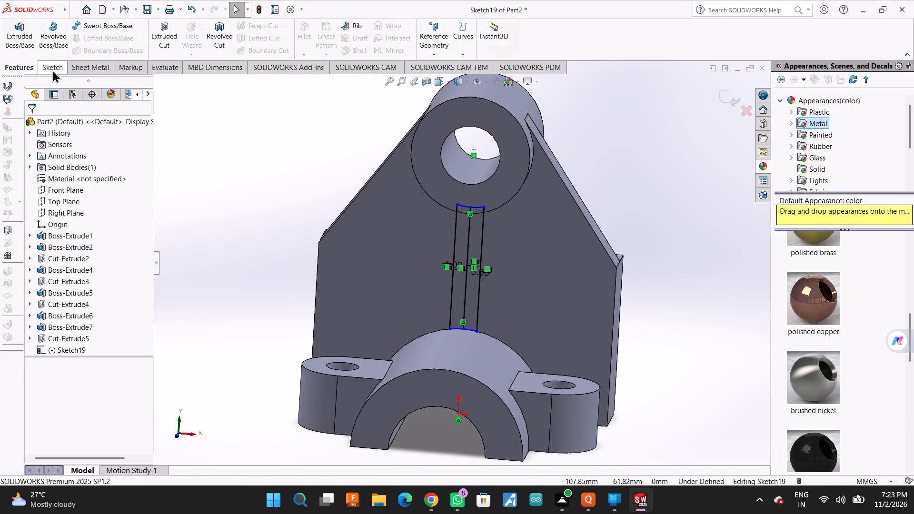
click(137, 32)
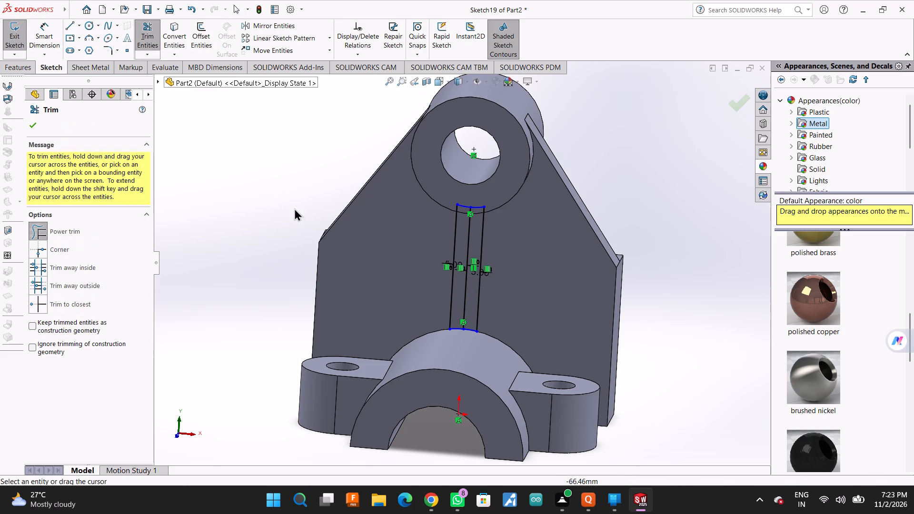
scroll(304, 216, down, 2)
scroll(439, 237, down, 3)
drag(627, 266, 672, 320)
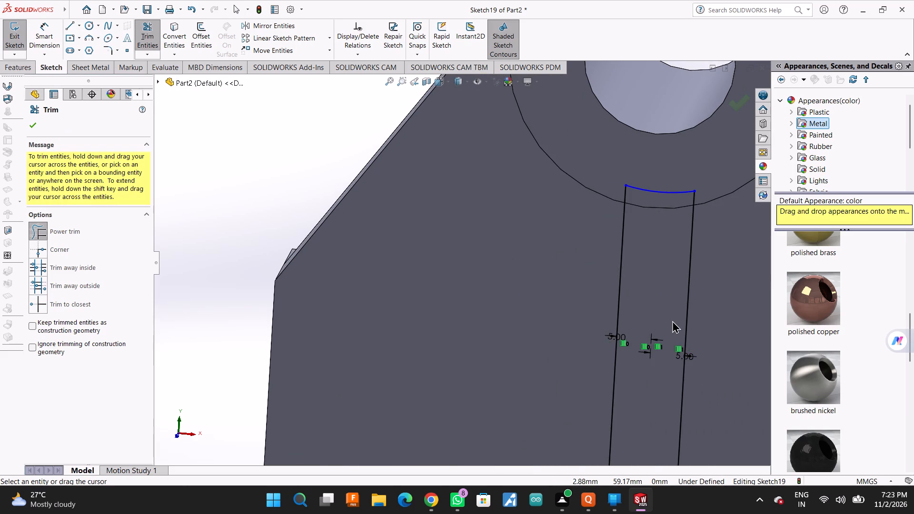
scroll(672, 320, up, 5)
click(30, 126)
Extrude the closed rib profile 64 mm from the web, merged with the body.
click(15, 67)
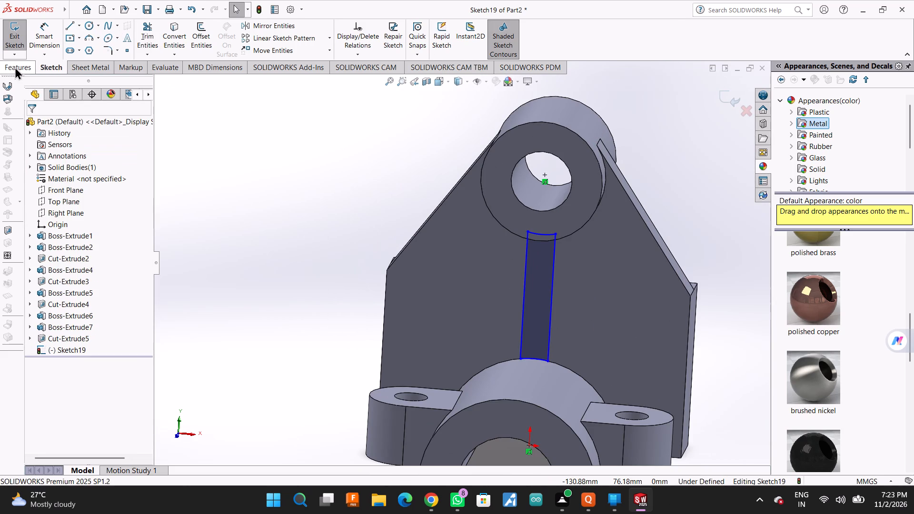
click(26, 38)
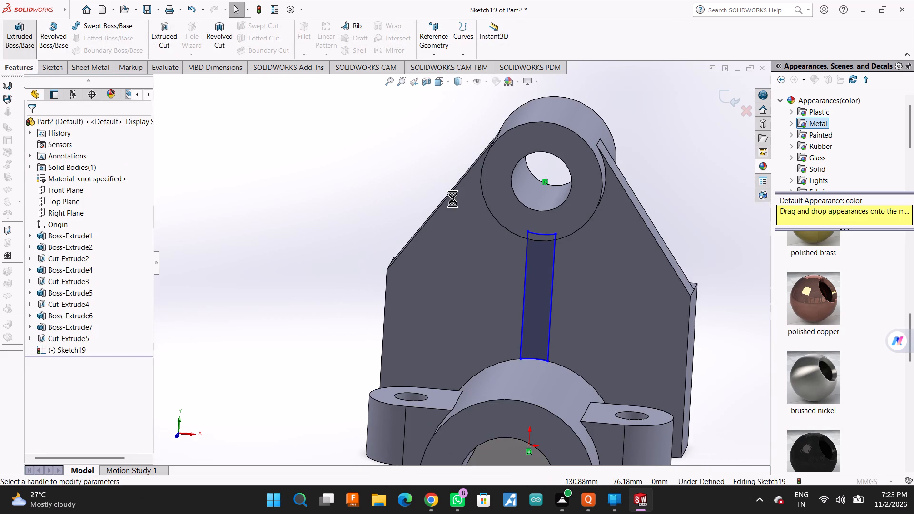
double_click(105, 232)
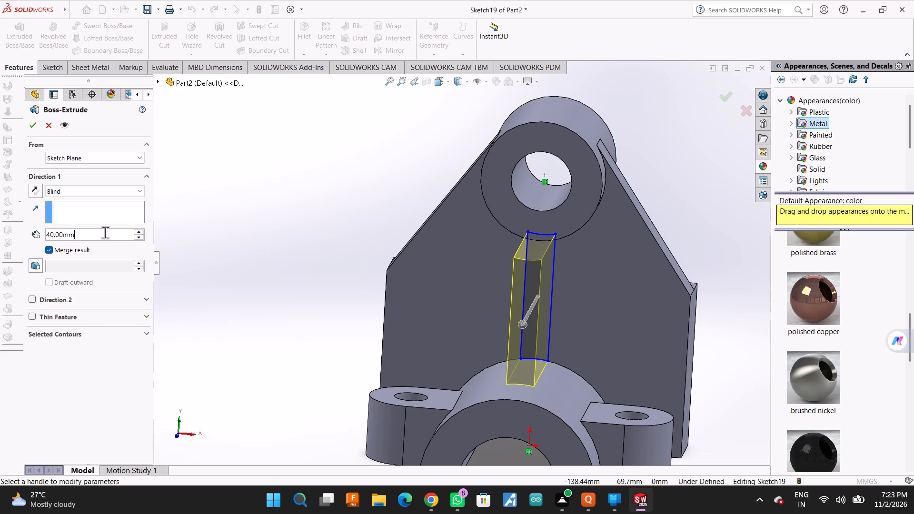
text(64)
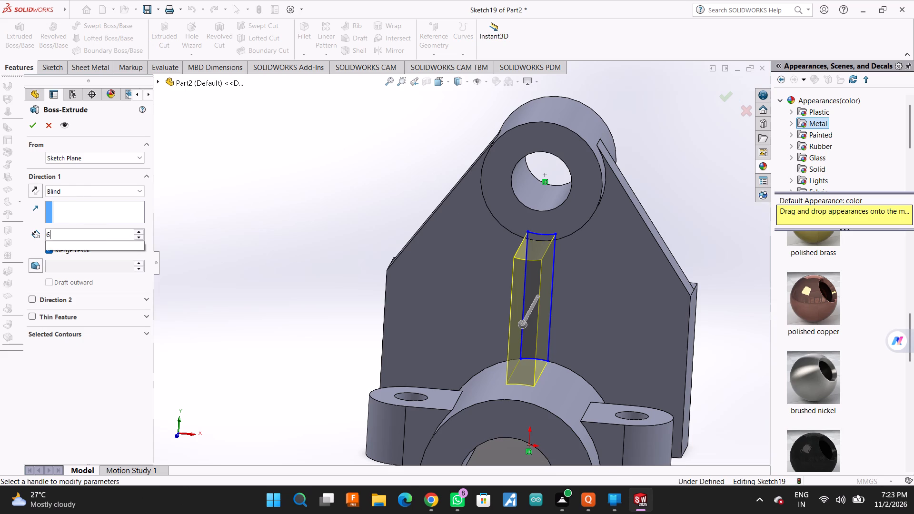
key(Return)
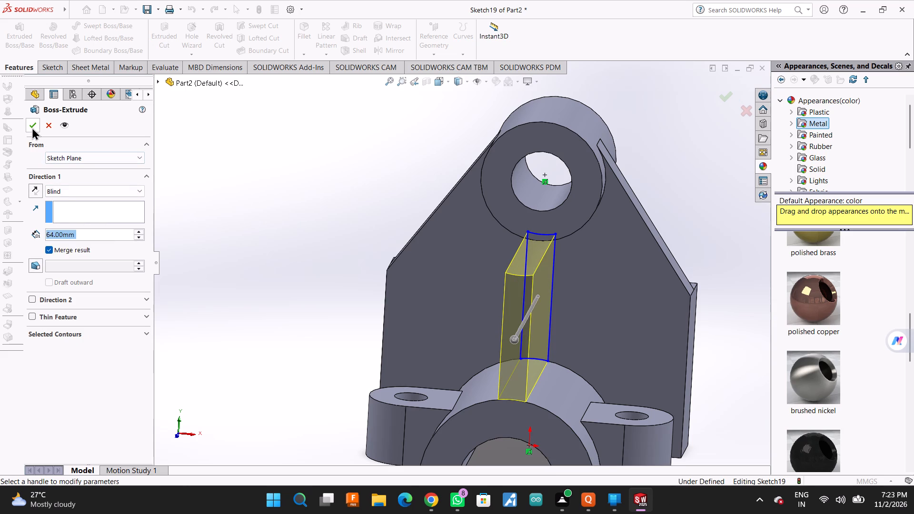
click(32, 127)
scroll(327, 234, up, 3)
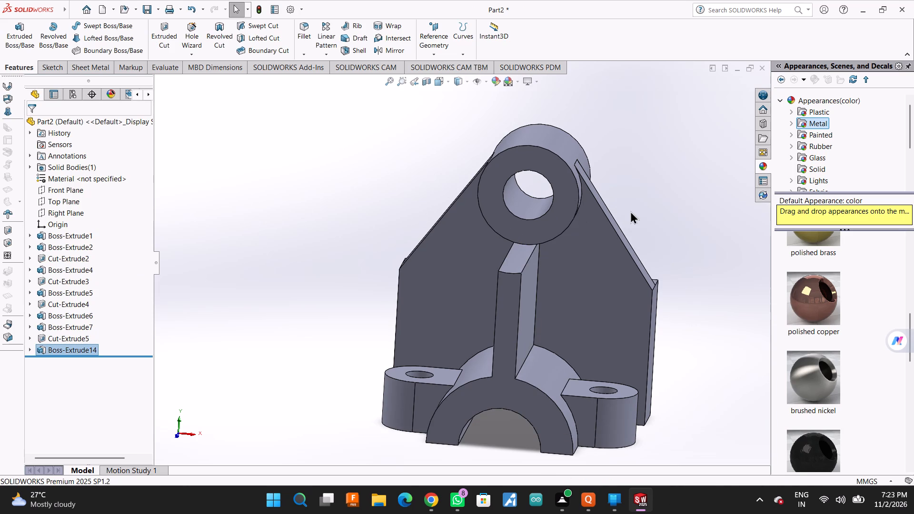
On the Right Plane, sketch a triangle over the rib's upper front corner, sloping from the cylinder's lower front corner to the boss's top front corner.
middle_drag(628, 211, 568, 234)
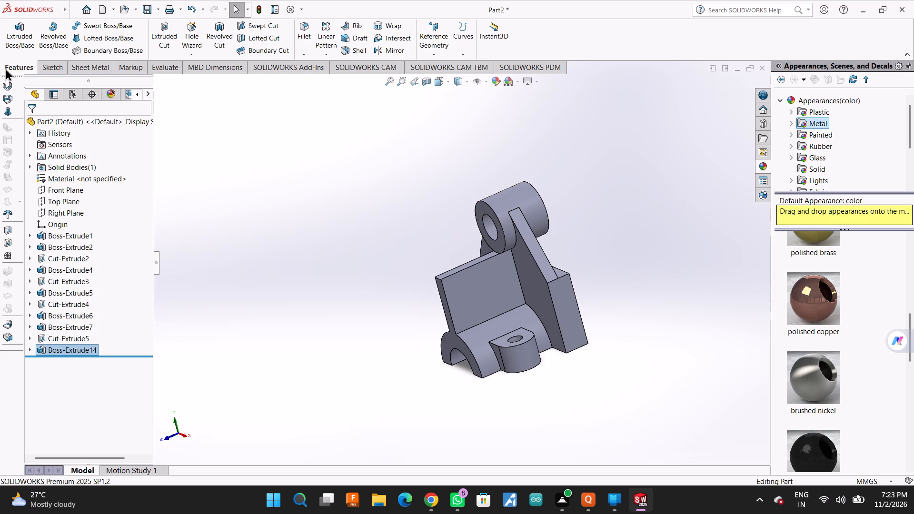
click(47, 64)
click(72, 26)
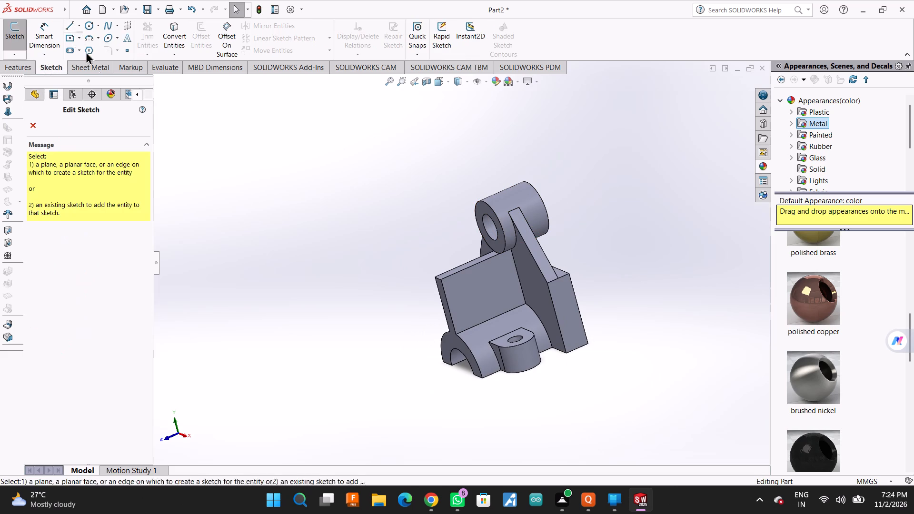
click(32, 130)
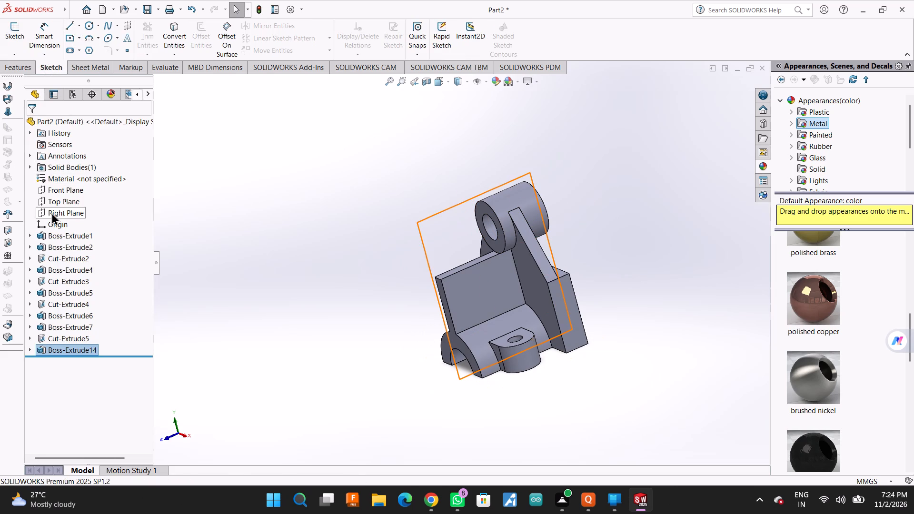
click(52, 212)
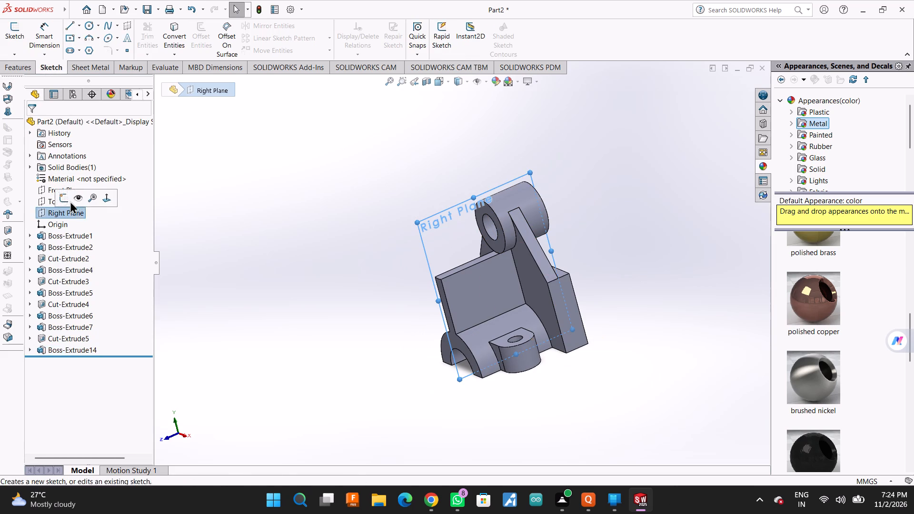
click(102, 198)
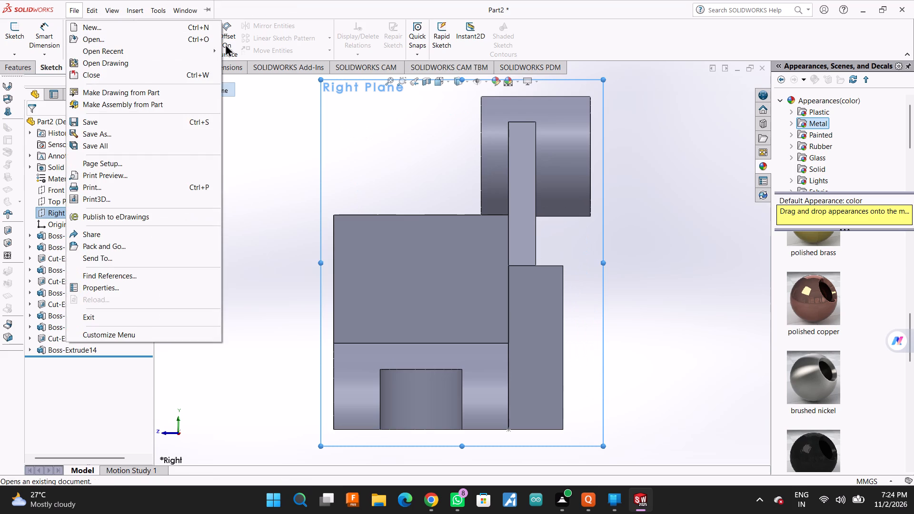
click(569, 32)
click(69, 28)
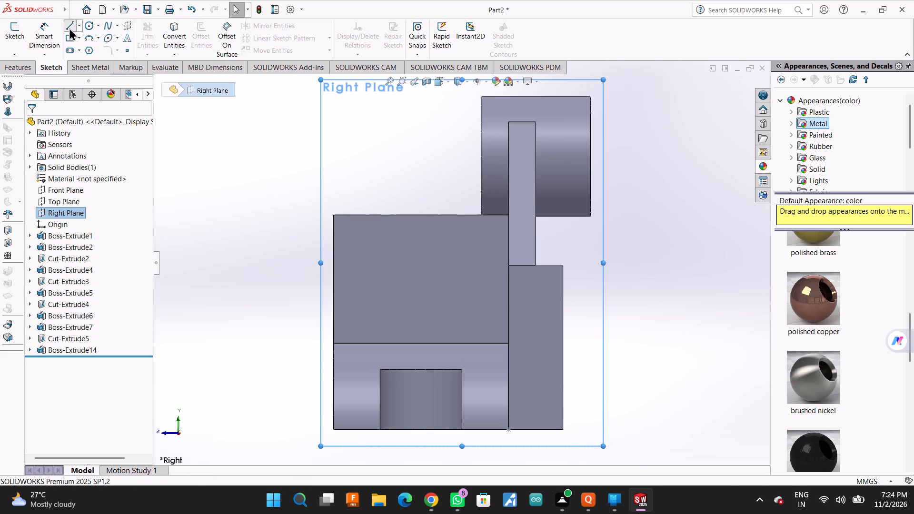
click(480, 216)
click(335, 345)
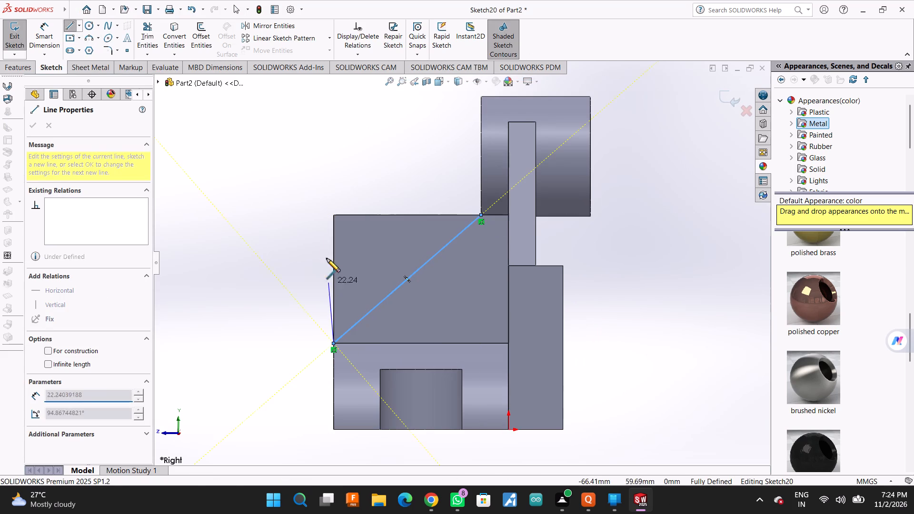
click(334, 215)
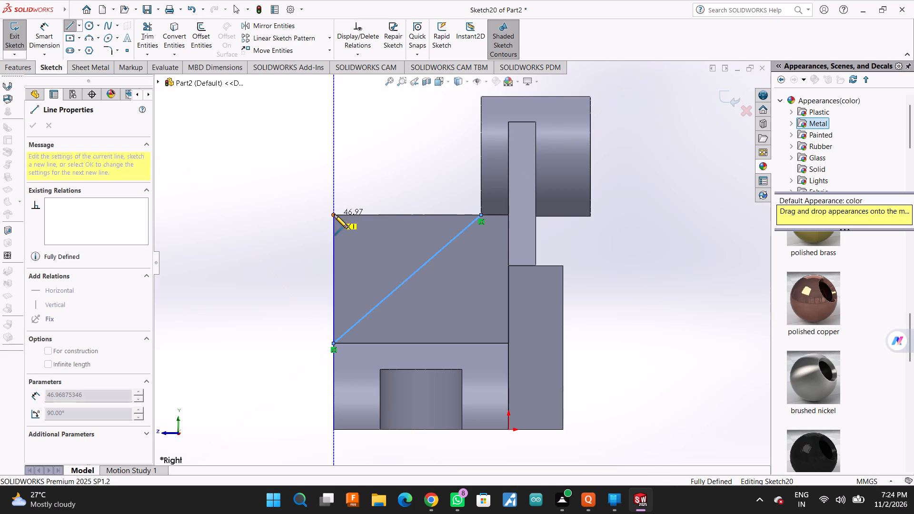
click(481, 214)
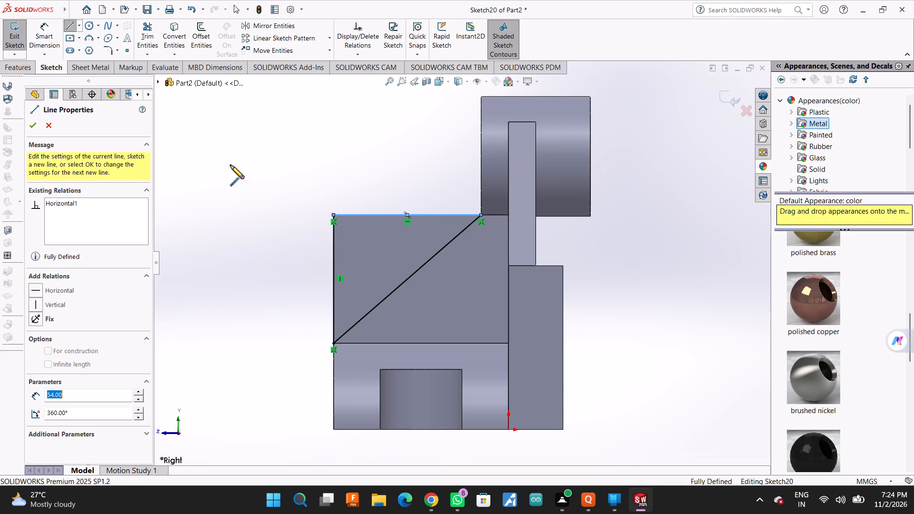
click(35, 123)
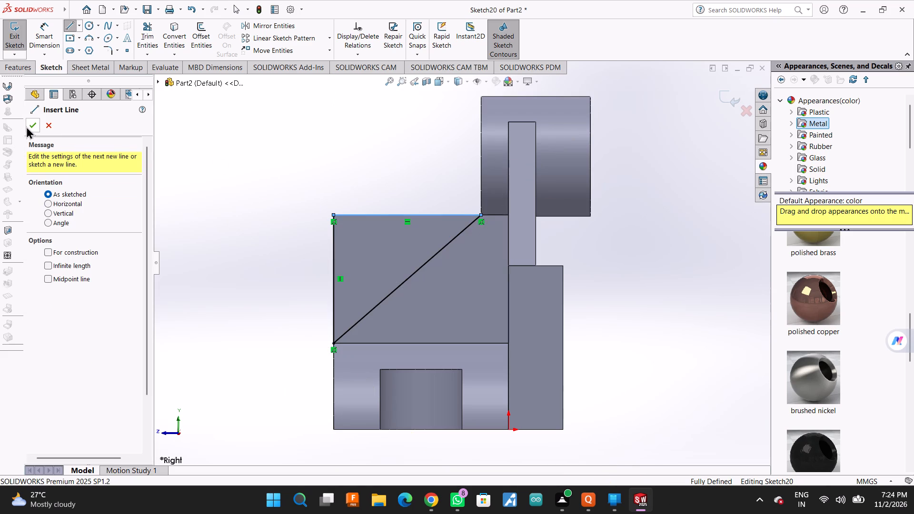
click(30, 126)
Cut-extrude the triangular profile 10 mm from the Right Plane to remove one side of the rib's upper front corner.
click(28, 65)
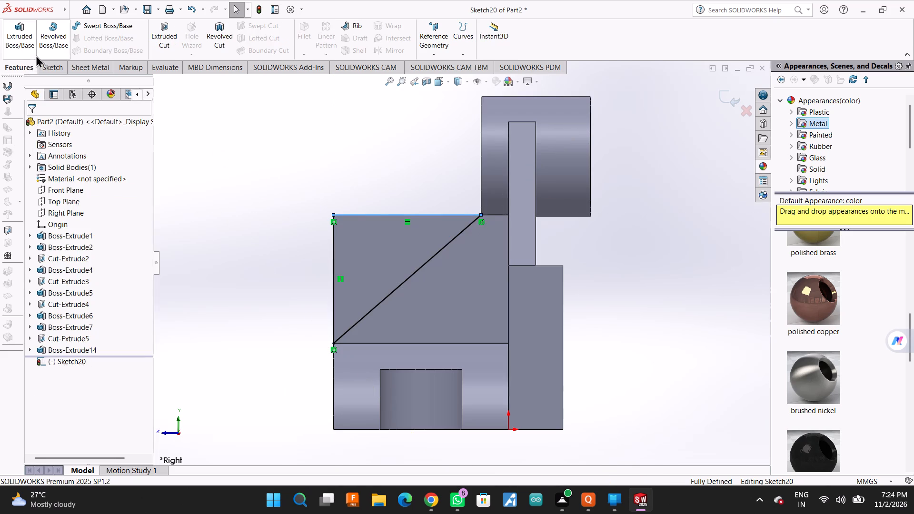
click(47, 62)
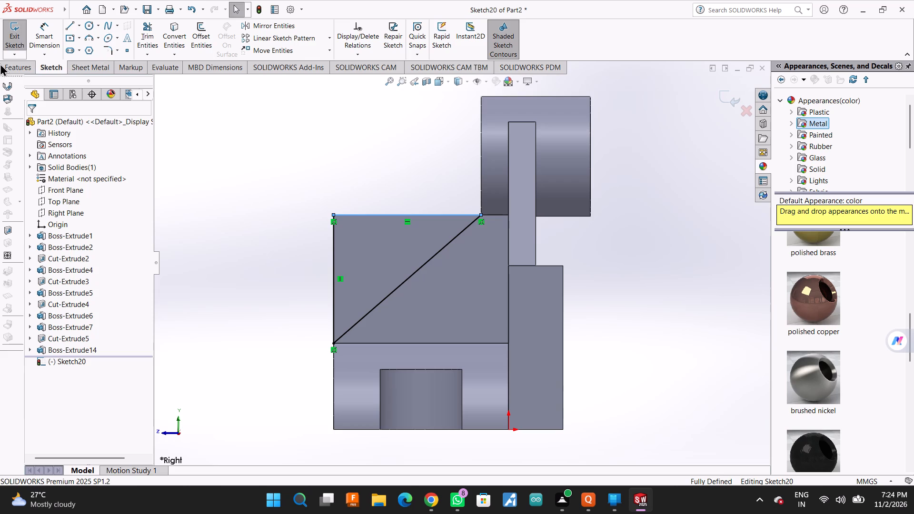
click(15, 65)
click(157, 31)
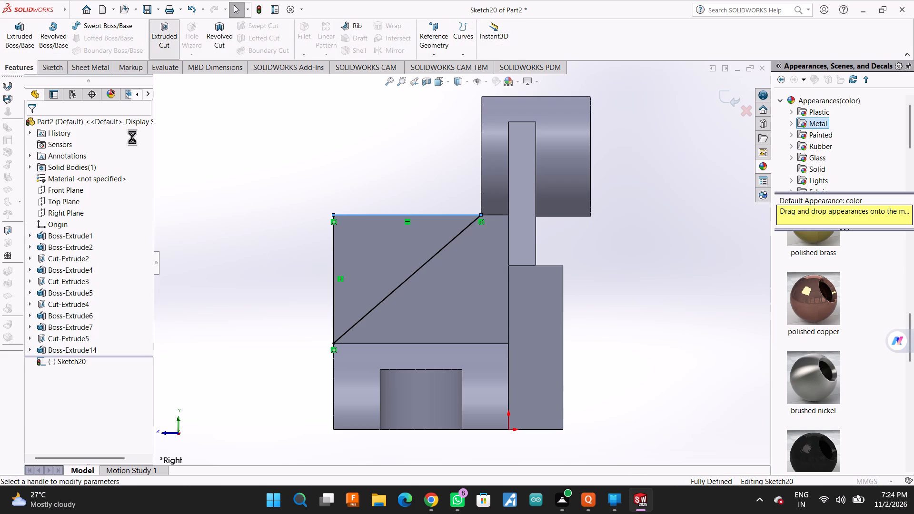
middle_drag(314, 117, 379, 164)
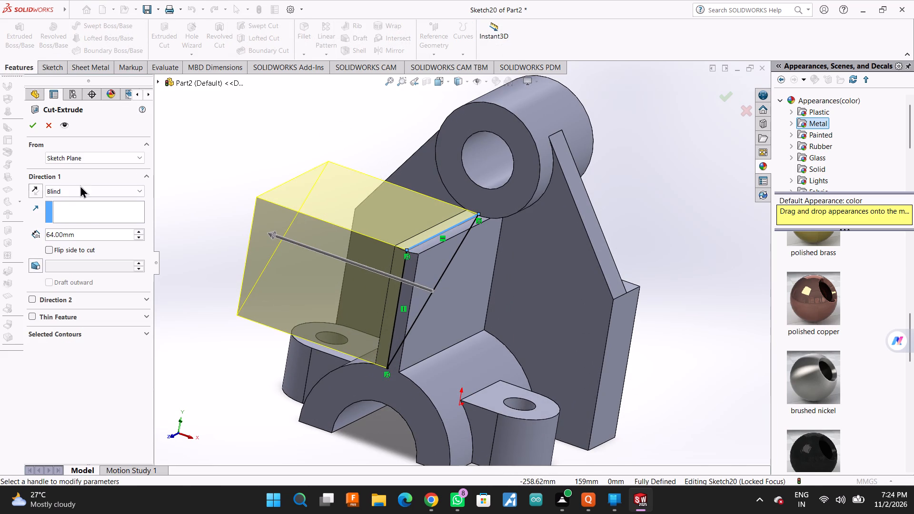
text(10)
key(Return)
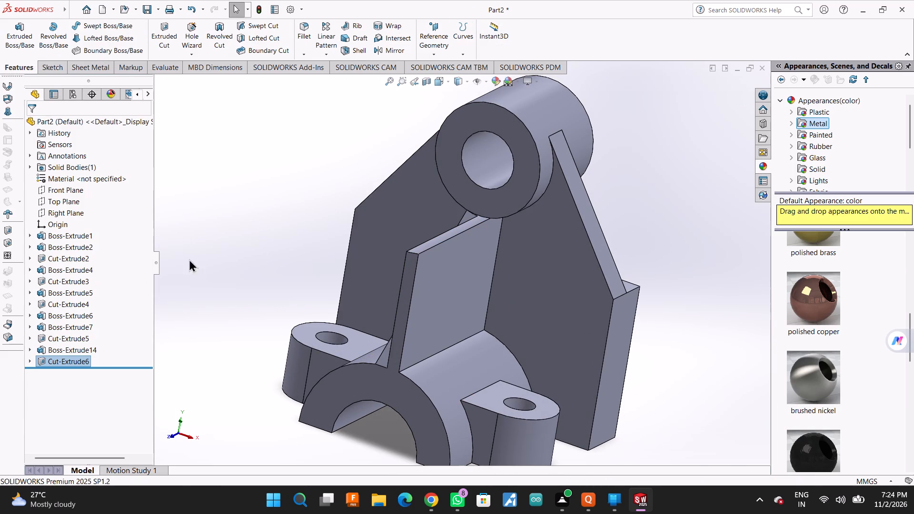
On the exposed triangular face inside the rib, sketch a matching triangle with a 54 mm top edge and about 46.97 mm vertical edge.
middle_drag(215, 234, 273, 244)
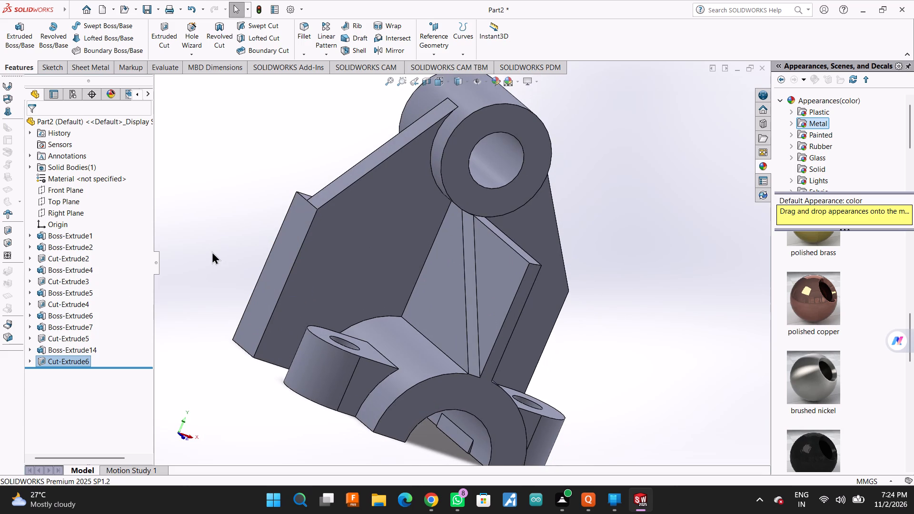
scroll(212, 251, up, 1)
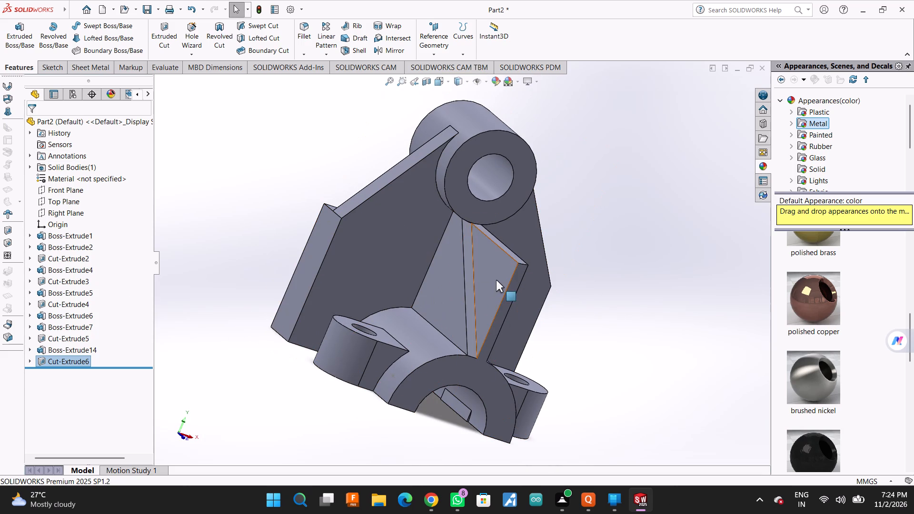
click(496, 280)
click(540, 256)
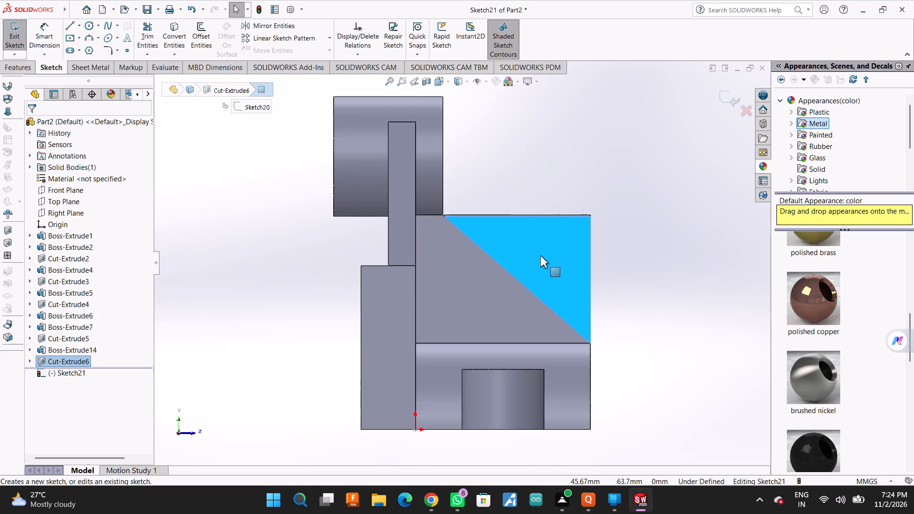
click(689, 22)
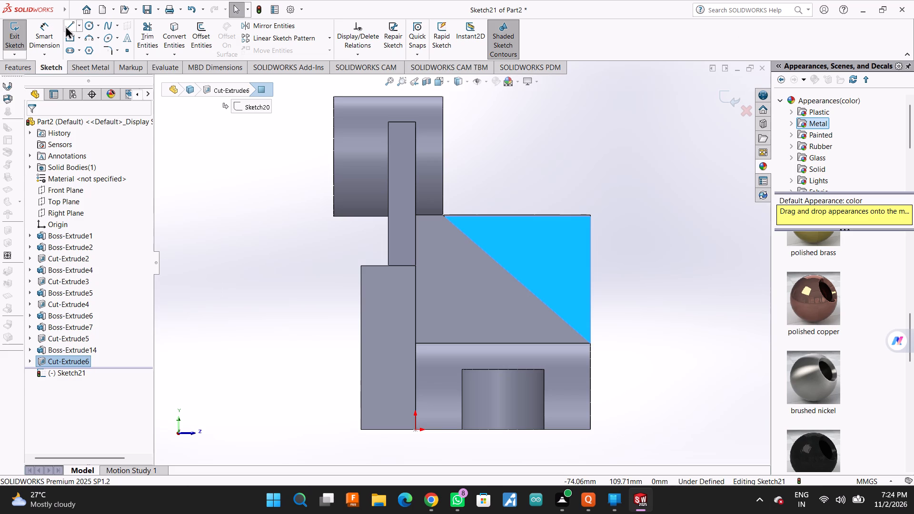
click(65, 26)
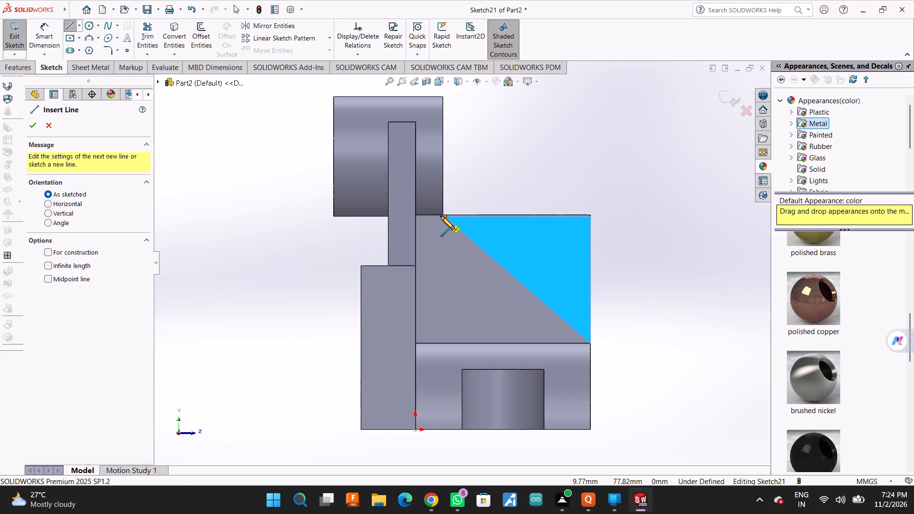
click(440, 215)
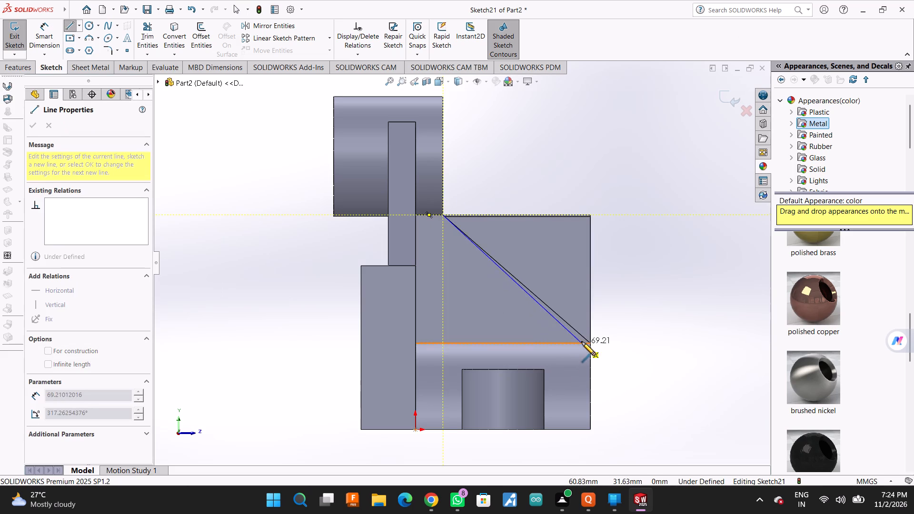
click(590, 343)
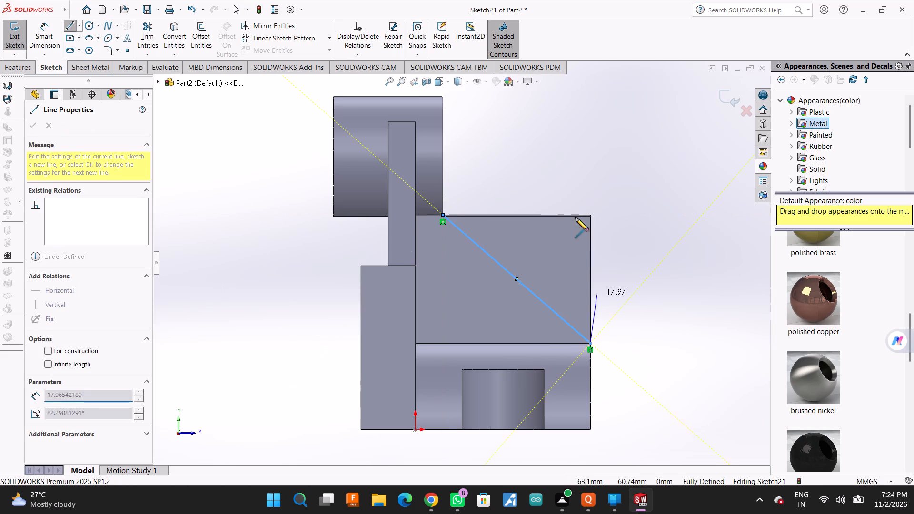
scroll(589, 212, down, 2)
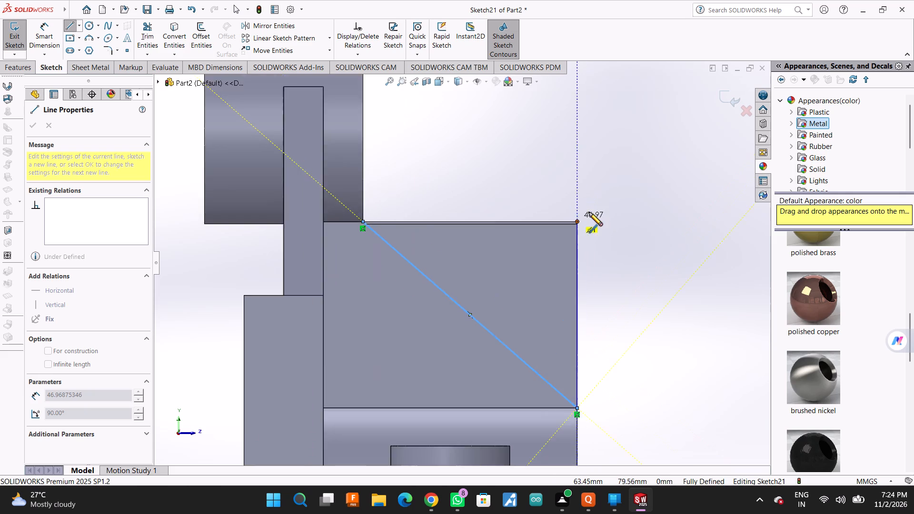
scroll(589, 212, down, 4)
click(530, 243)
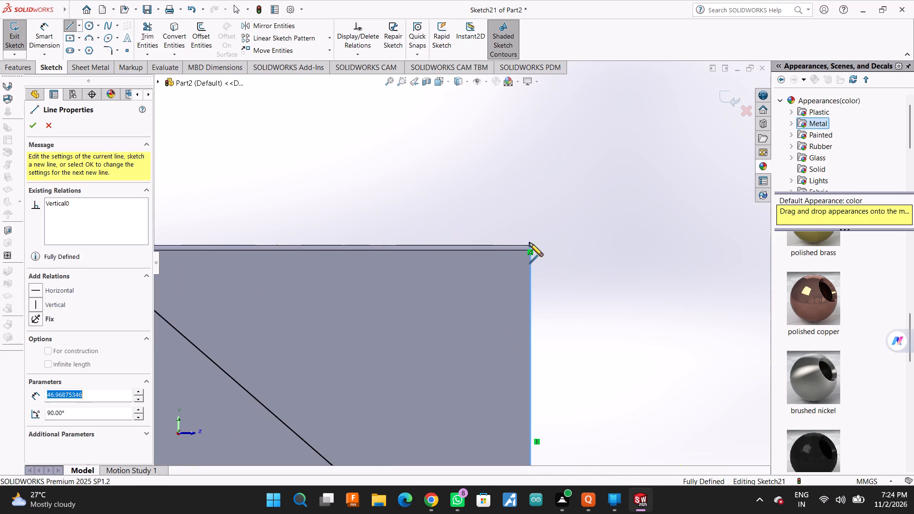
scroll(484, 245, up, 3)
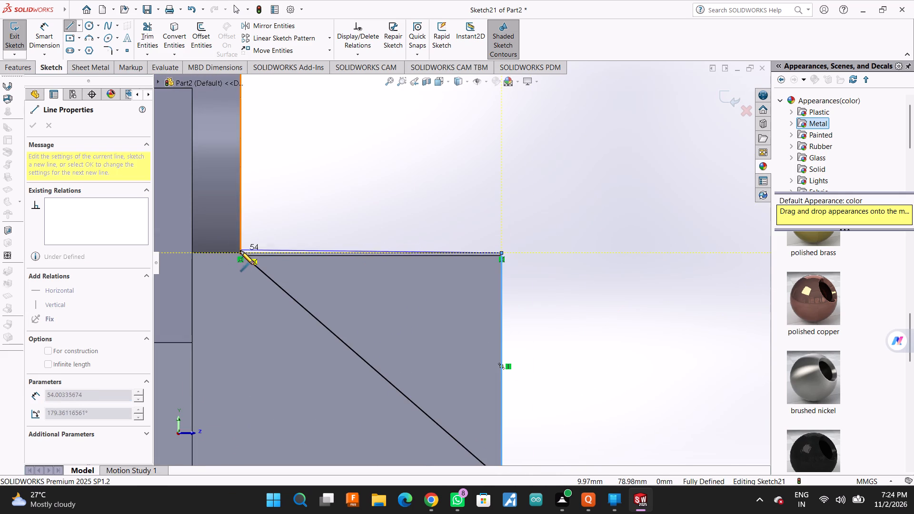
click(240, 252)
click(31, 123)
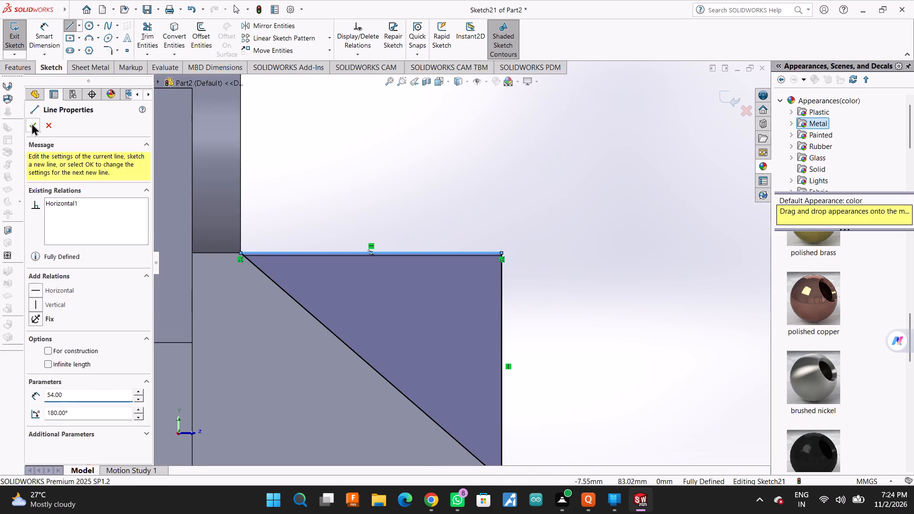
middle_drag(713, 183, 660, 221)
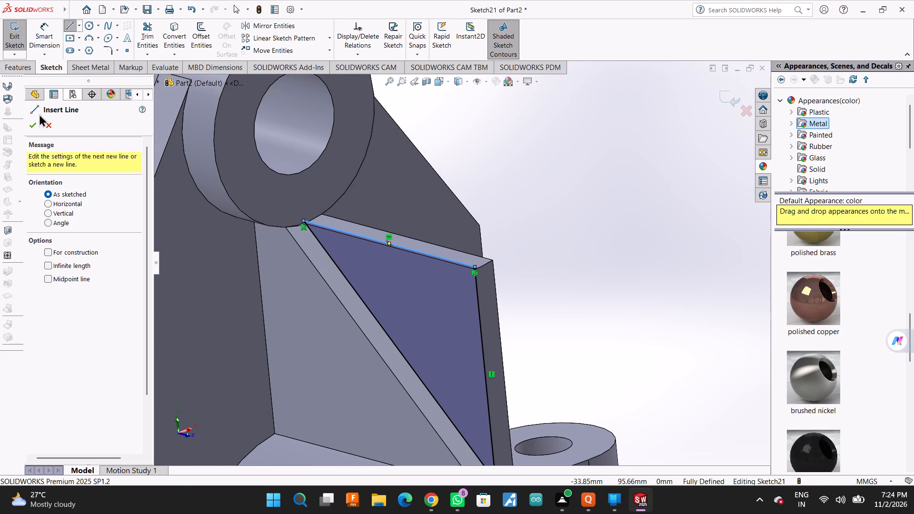
click(31, 127)
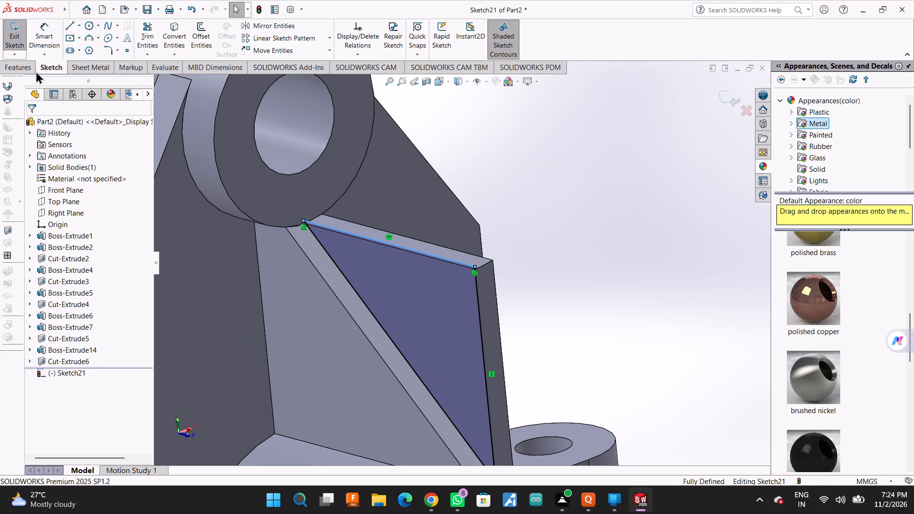
Cut-extrude the triangular profile 10 mm to remove the remaining half of the rib's upper front corner.
click(22, 59)
click(22, 68)
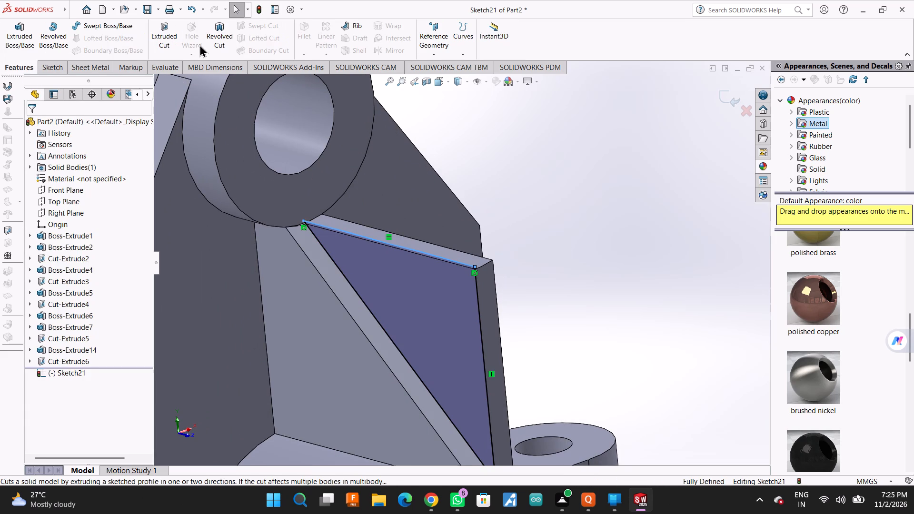
click(174, 30)
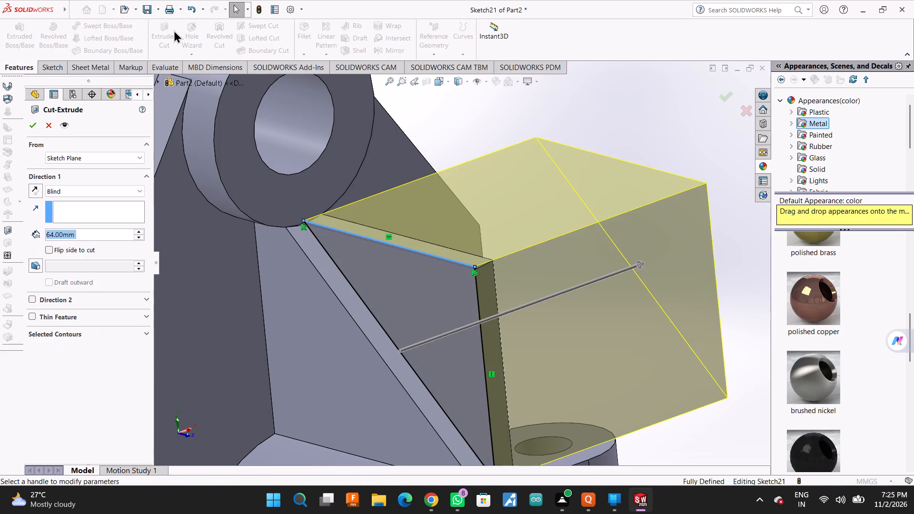
text(10)
key(Return)
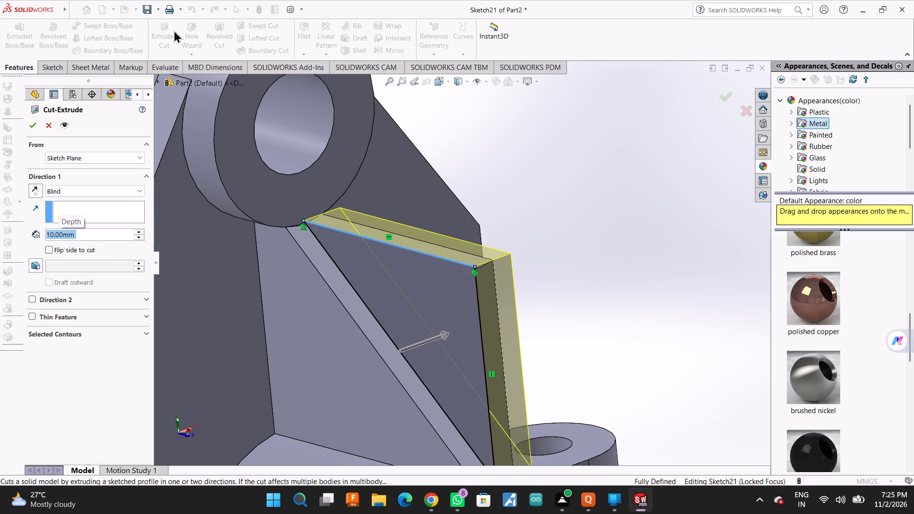
click(35, 120)
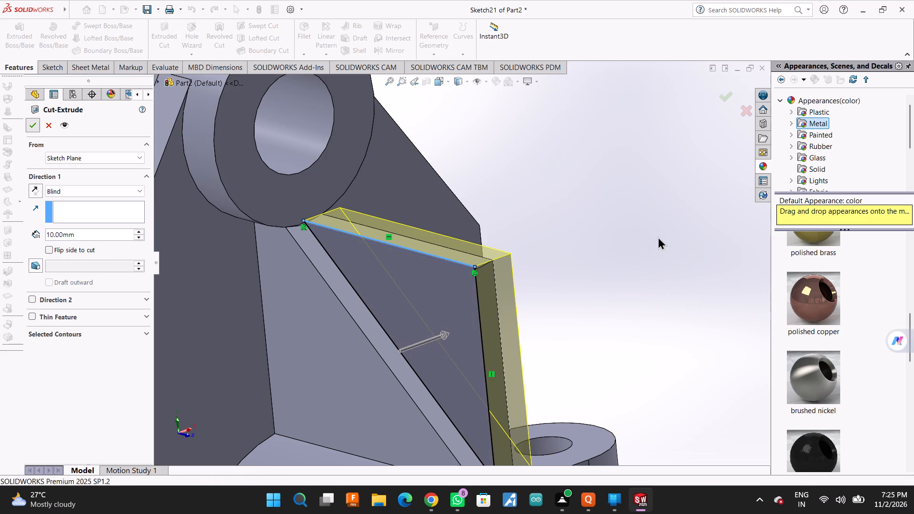
On the web's front face right of the rib, sketch a circle of about 8.4 mm radius, centred about 32 mm across and 61 mm above the origin.
middle_drag(659, 235, 627, 235)
scroll(626, 236, up, 4)
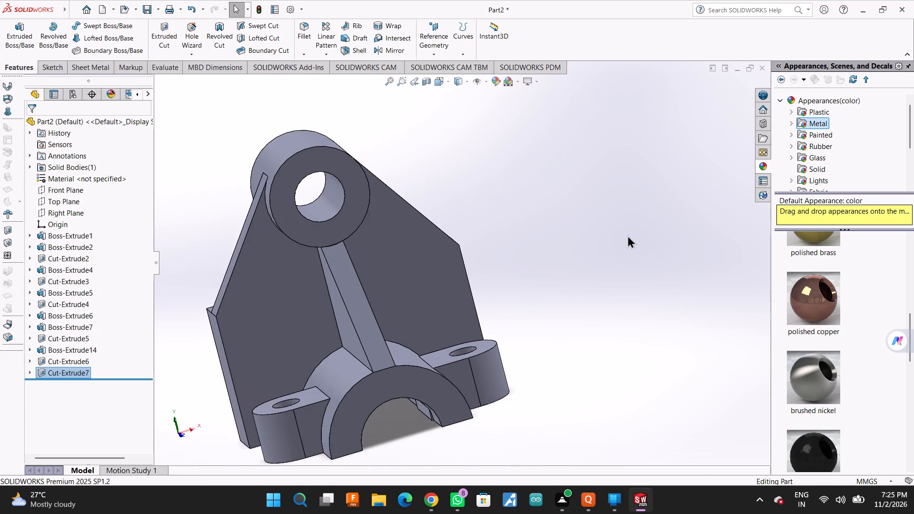
middle_drag(624, 235, 555, 274)
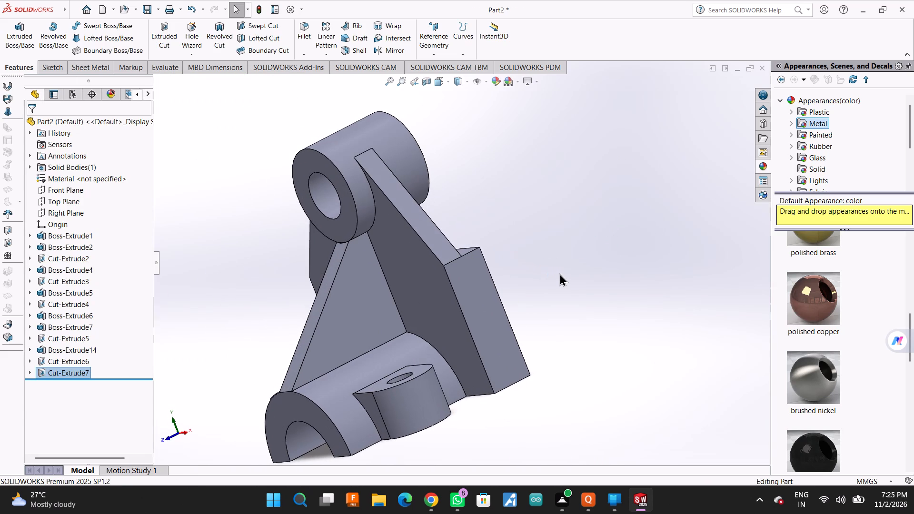
scroll(559, 273, up, 1)
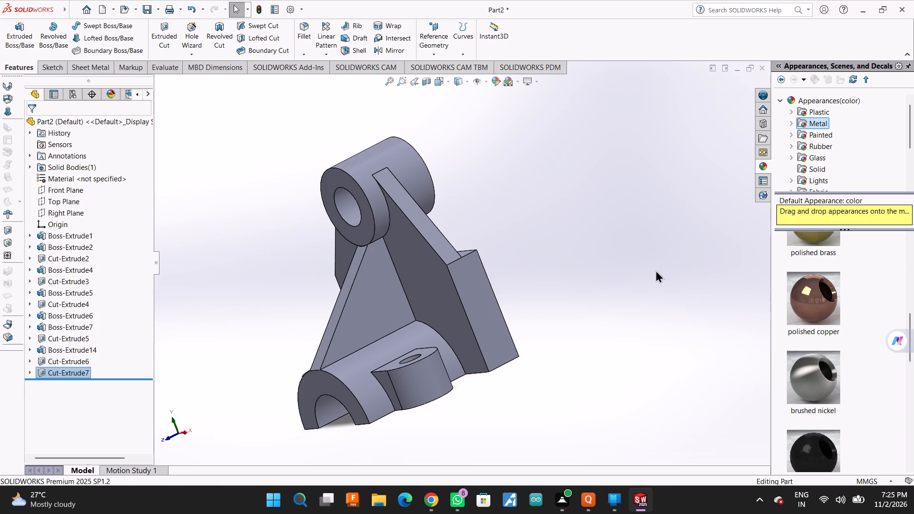
middle_drag(586, 238, 647, 261)
click(395, 291)
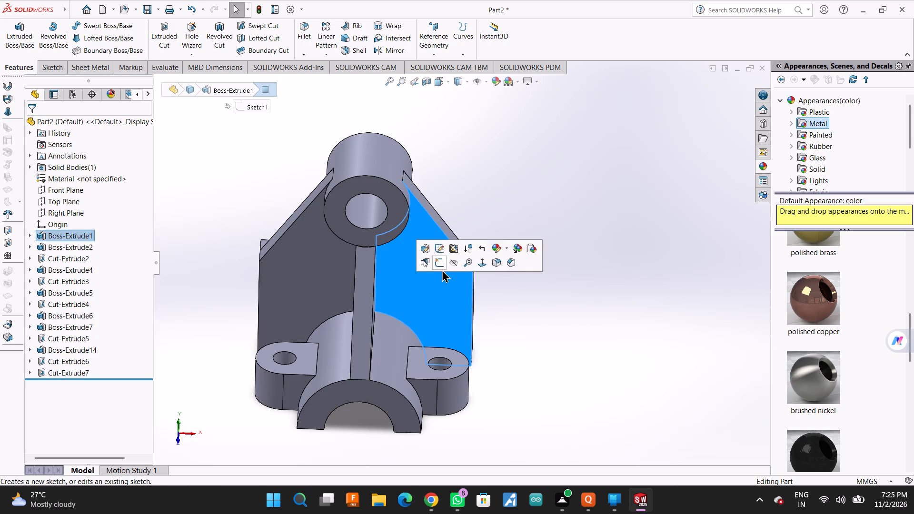
click(442, 264)
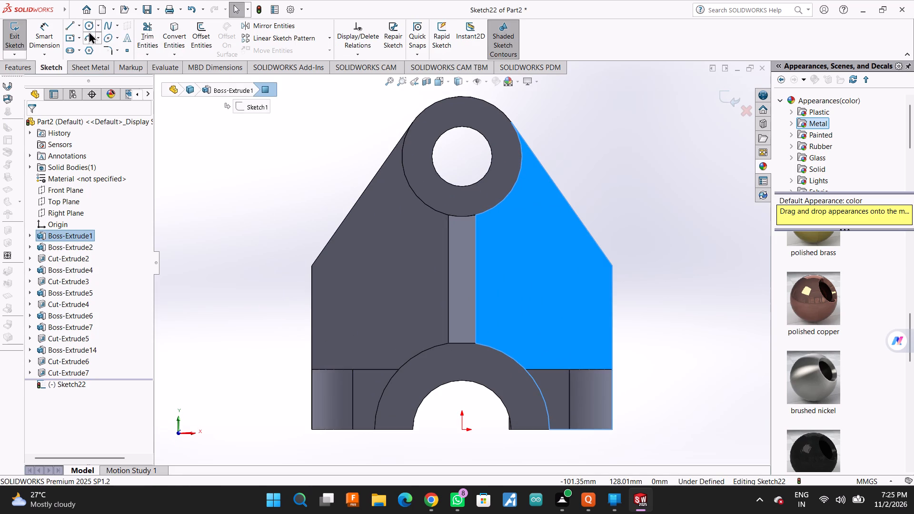
click(88, 27)
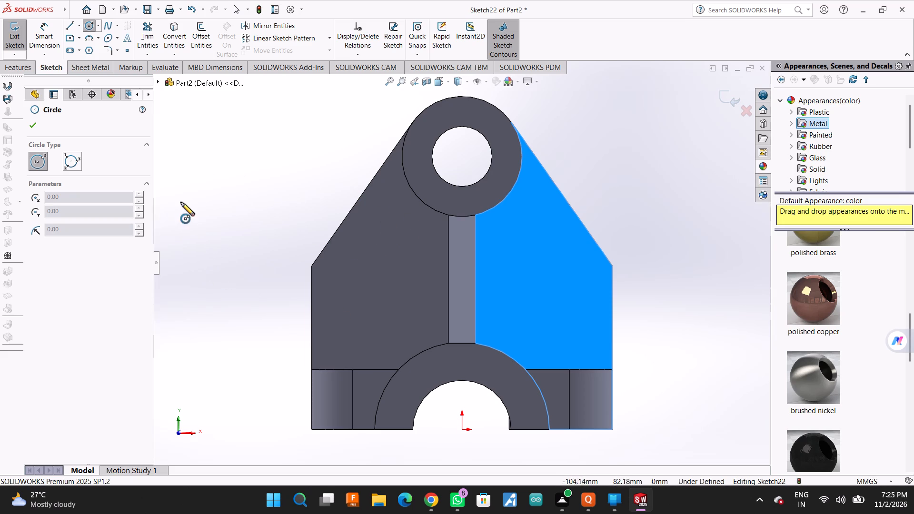
click(550, 262)
click(565, 280)
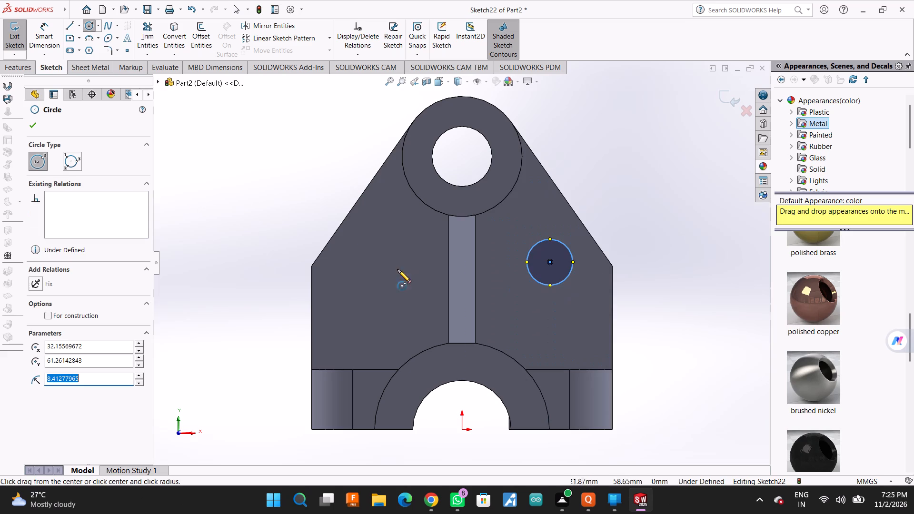
click(30, 124)
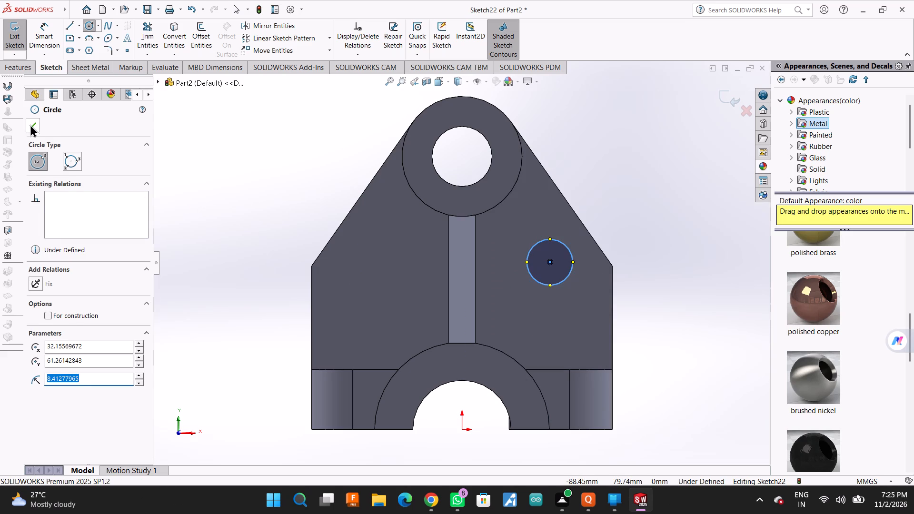
Dimension the sketched circle's diameter as 15 mm.
click(41, 37)
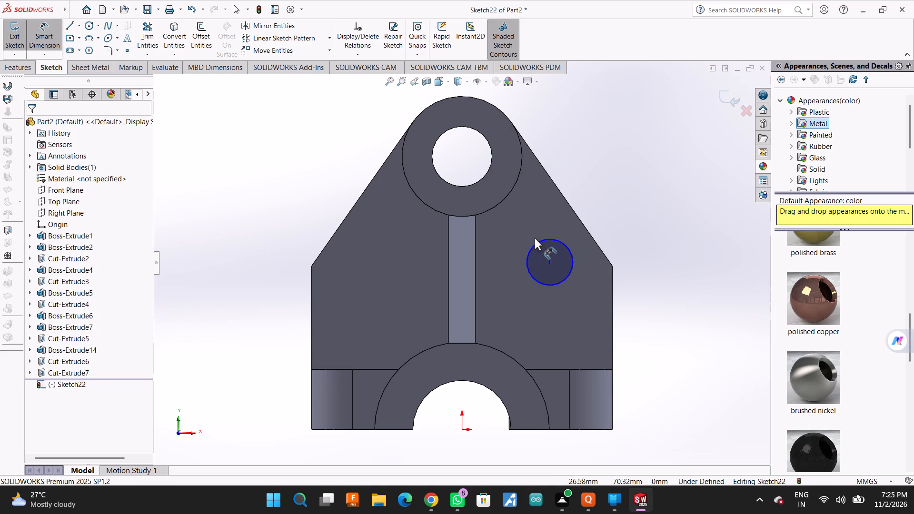
click(539, 242)
click(620, 167)
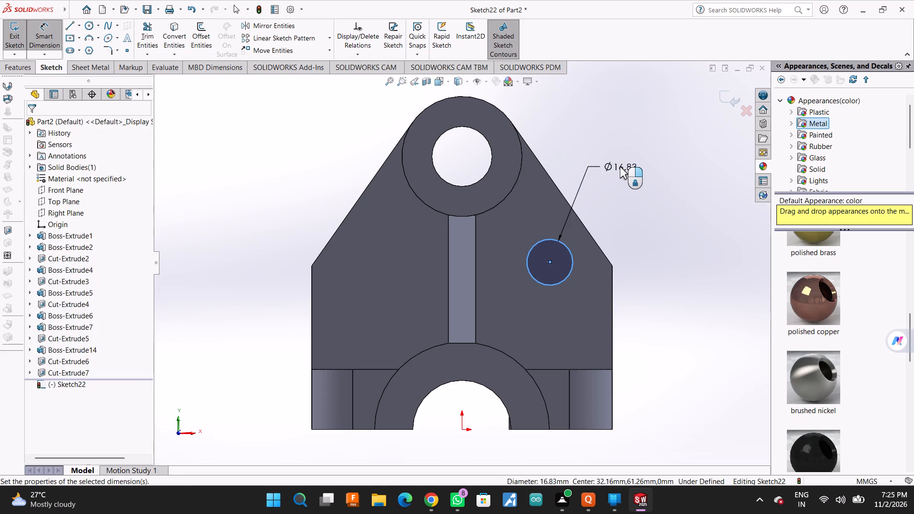
text(15)
key(Return)
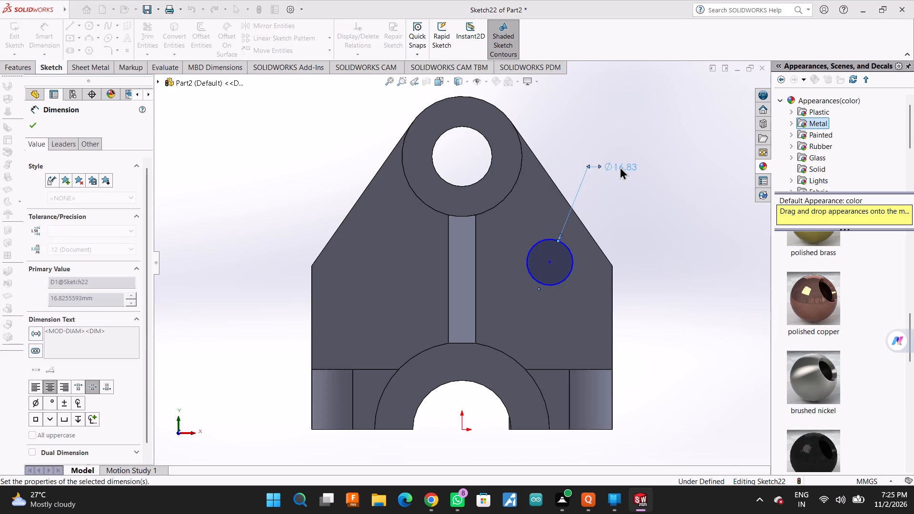
Dimension the circle's centre 35 mm horizontally from the rib's adjacent vertical edge.
click(550, 263)
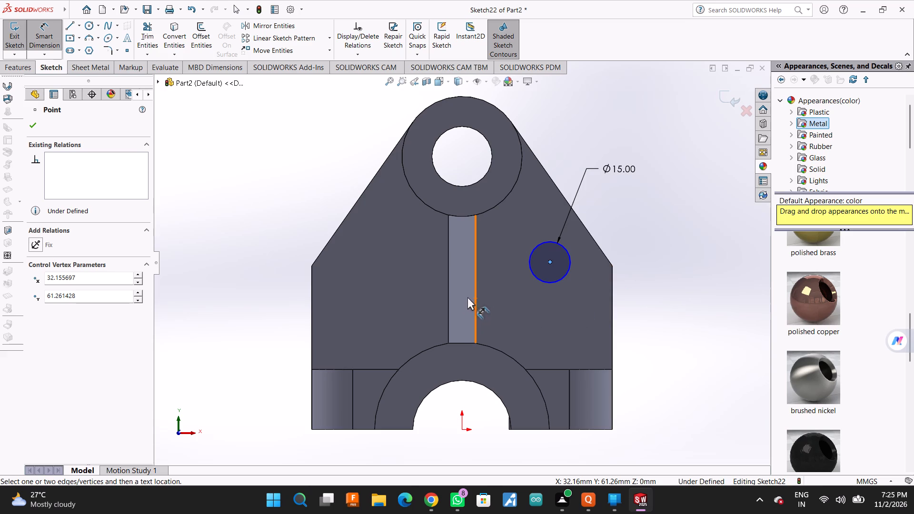
scroll(479, 283, down, 1)
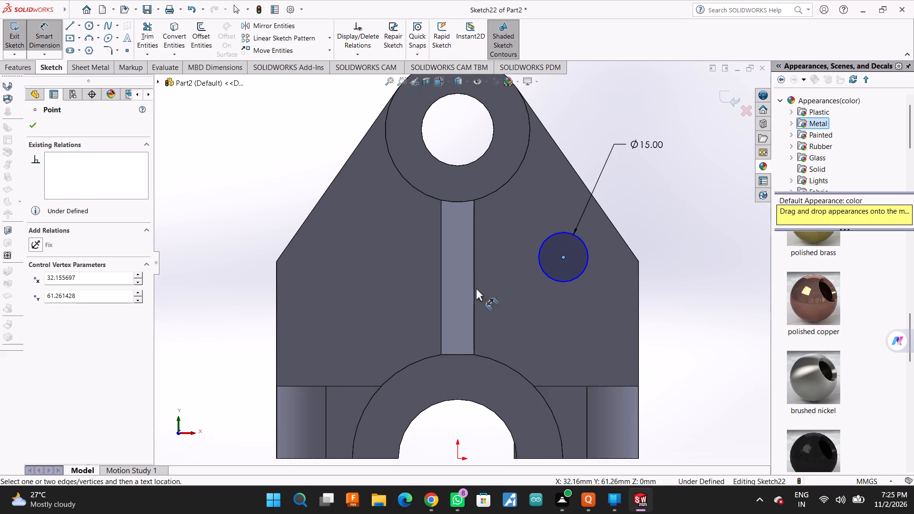
click(476, 289)
scroll(476, 291, up, 1)
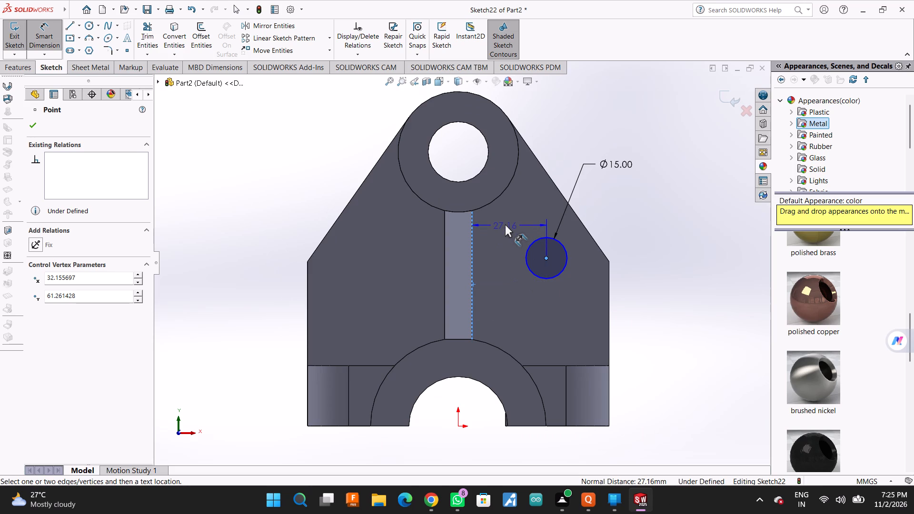
click(505, 224)
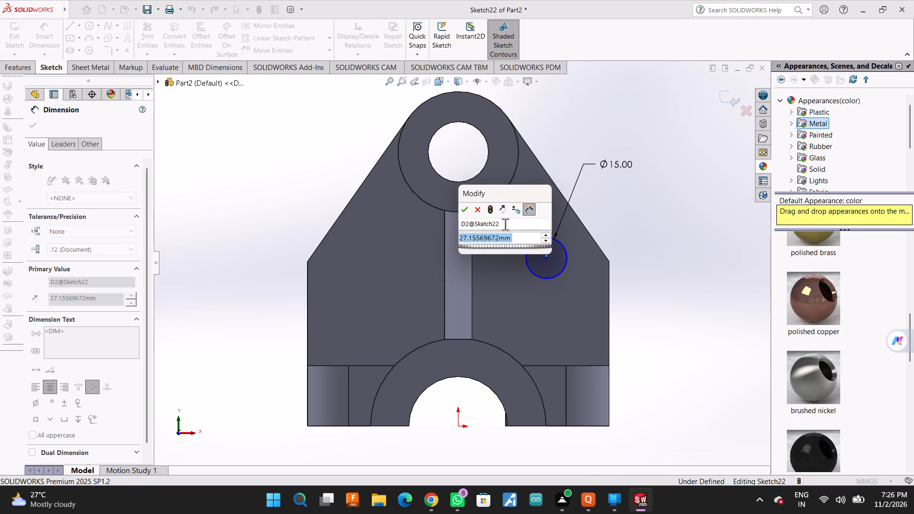
text(35)
key(Return)
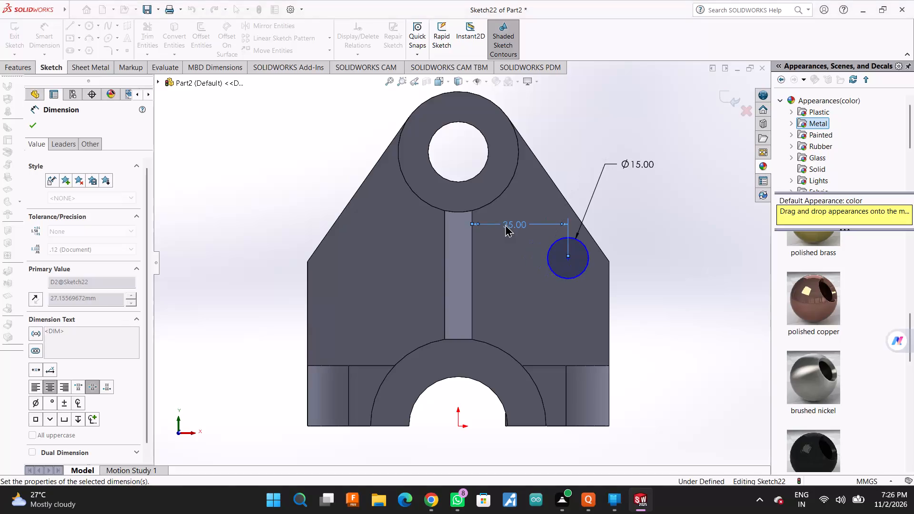
Dimension the circle's centre 44 mm vertically above the origin to fix its height on the web.
scroll(505, 224, up, 2)
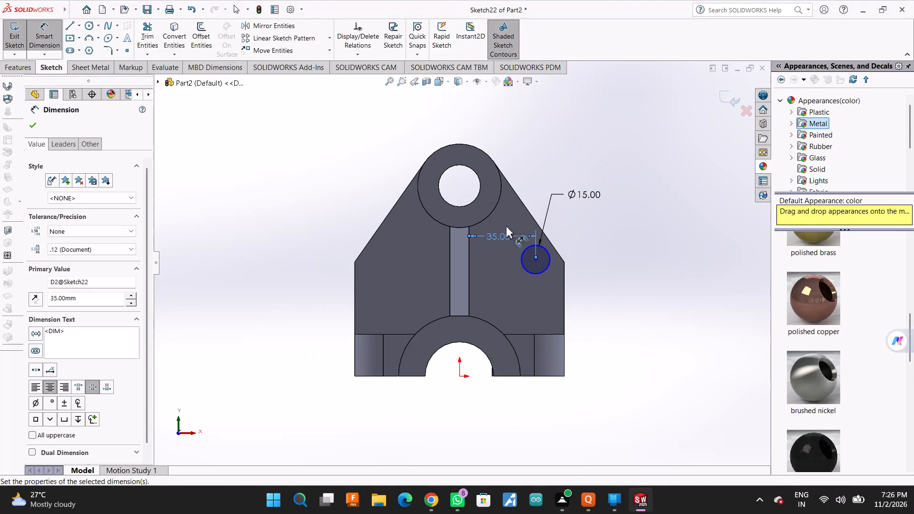
click(536, 261)
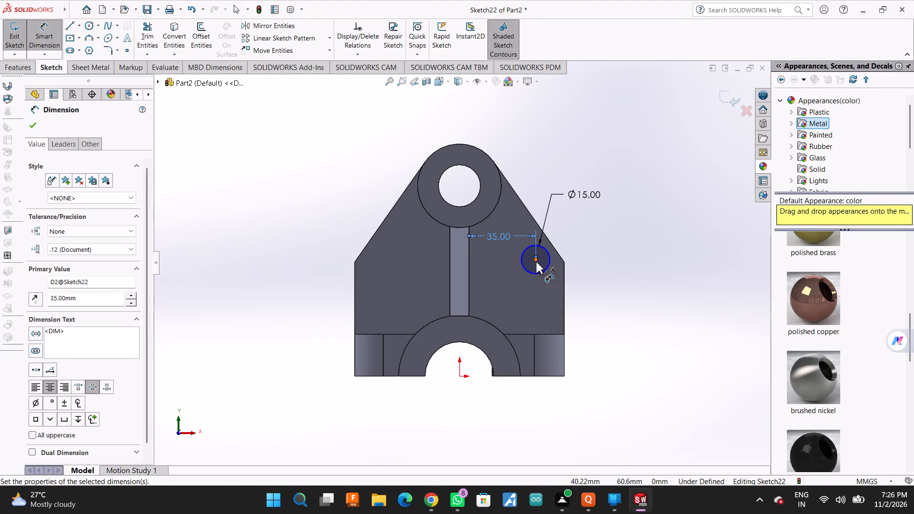
click(461, 375)
click(606, 314)
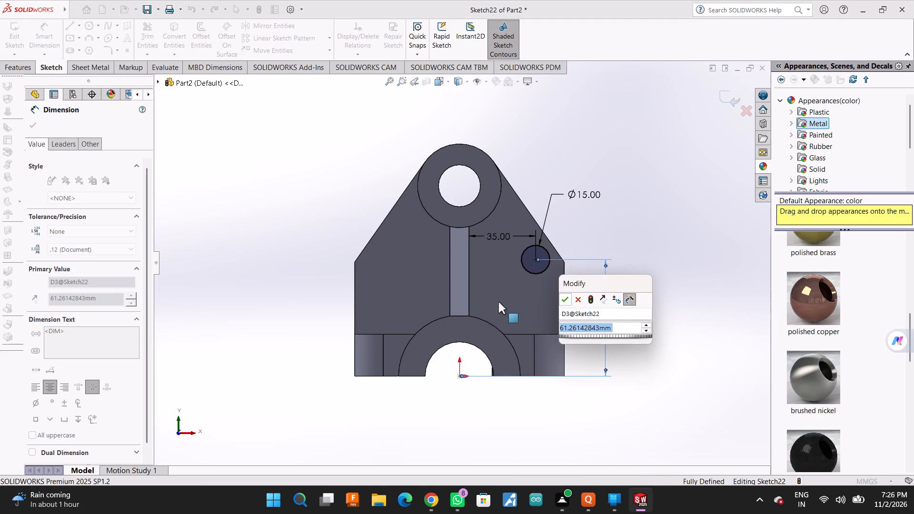
text(44)
key(Return)
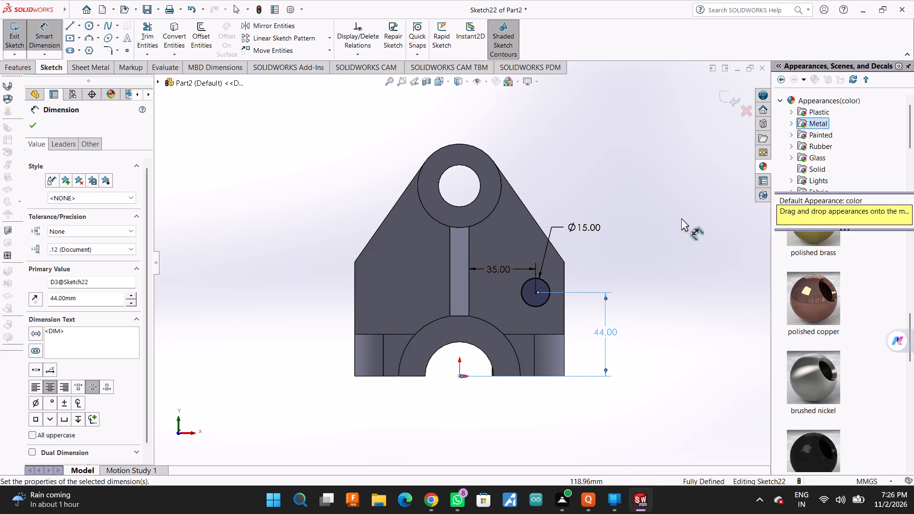
middle_drag(661, 224, 622, 277)
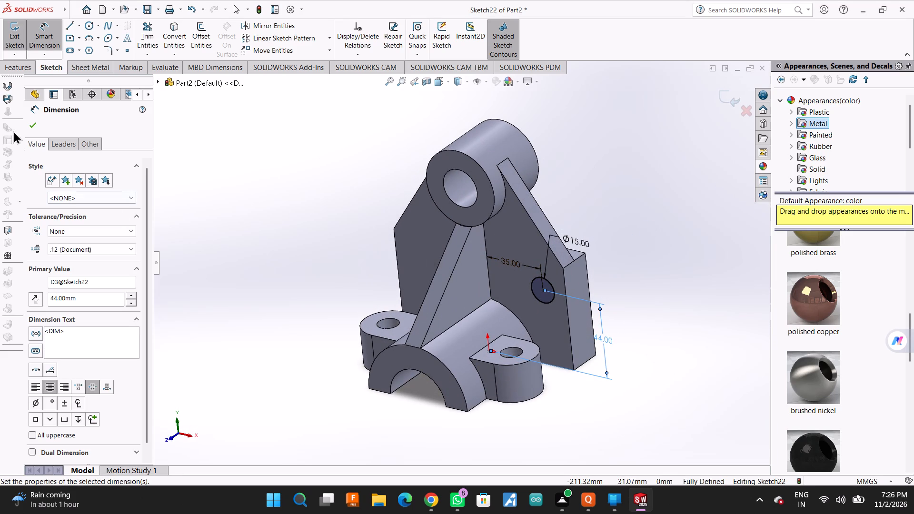
click(25, 125)
click(30, 124)
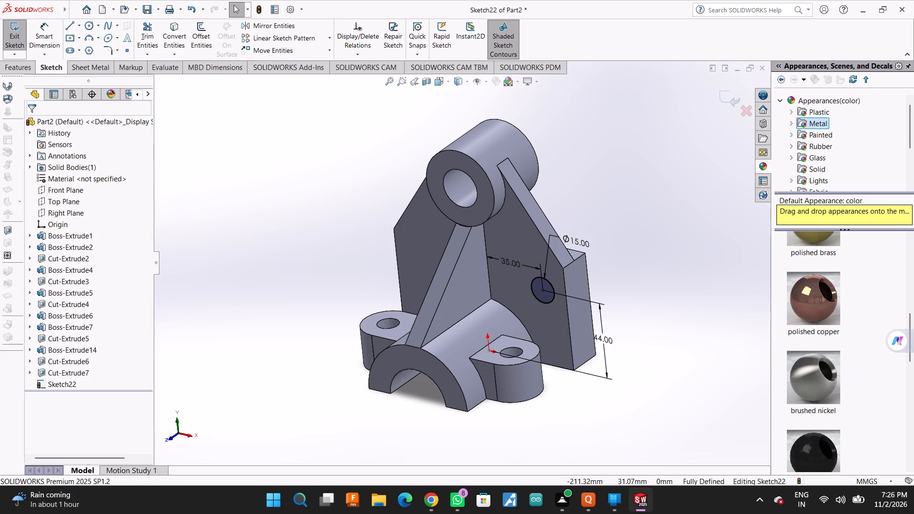
Cut-extrude the 15 mm circle 20 mm into the web to make a hole beside the rib.
click(22, 67)
click(154, 26)
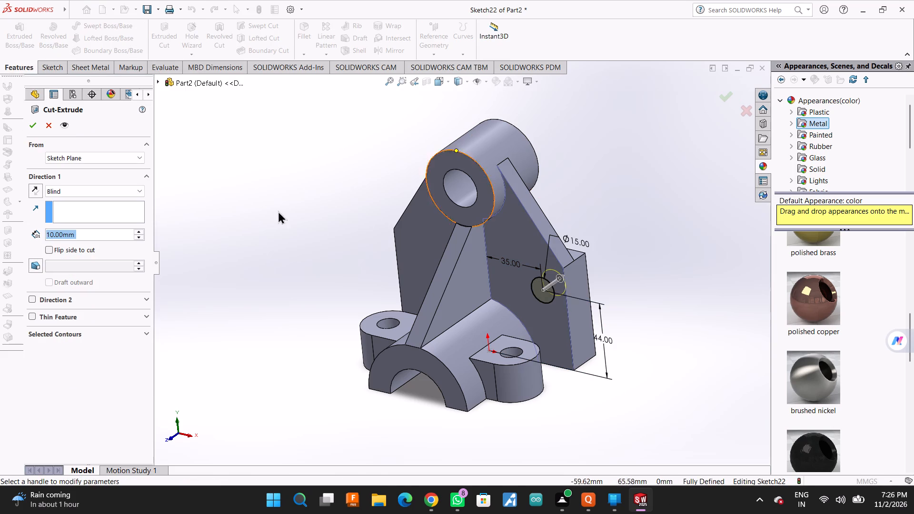
double_click(122, 233)
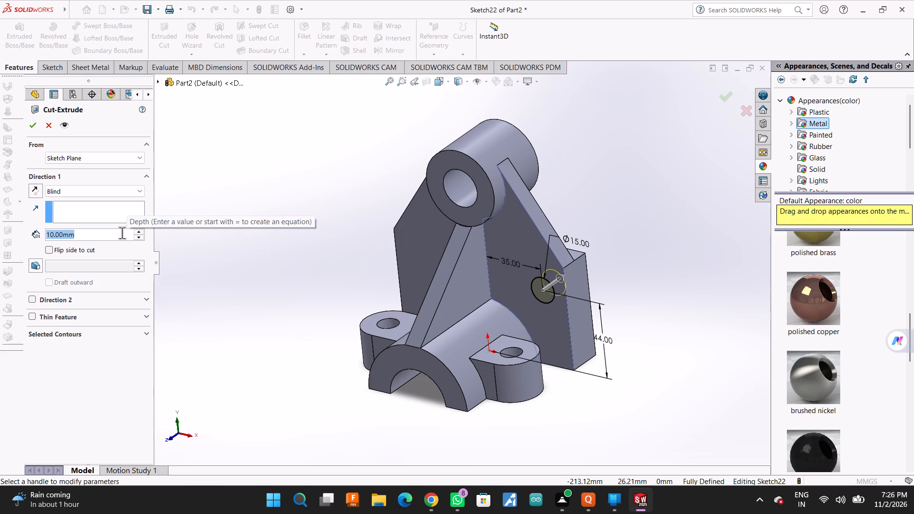
text(20)
key(Return)
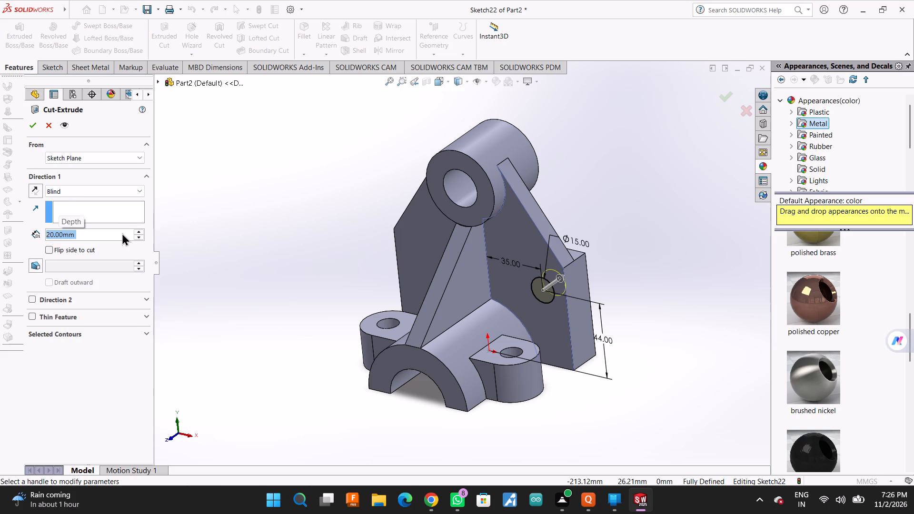
click(36, 129)
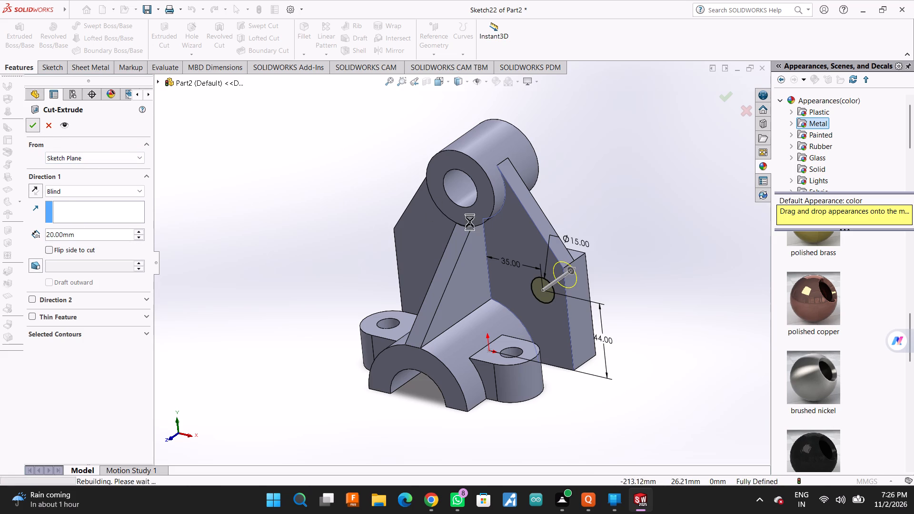
Sketch a circle about 17 mm in diameter on the web face on the opposite side of the rib from the existing hole.
middle_drag(658, 250, 633, 260)
scroll(598, 267, down, 1)
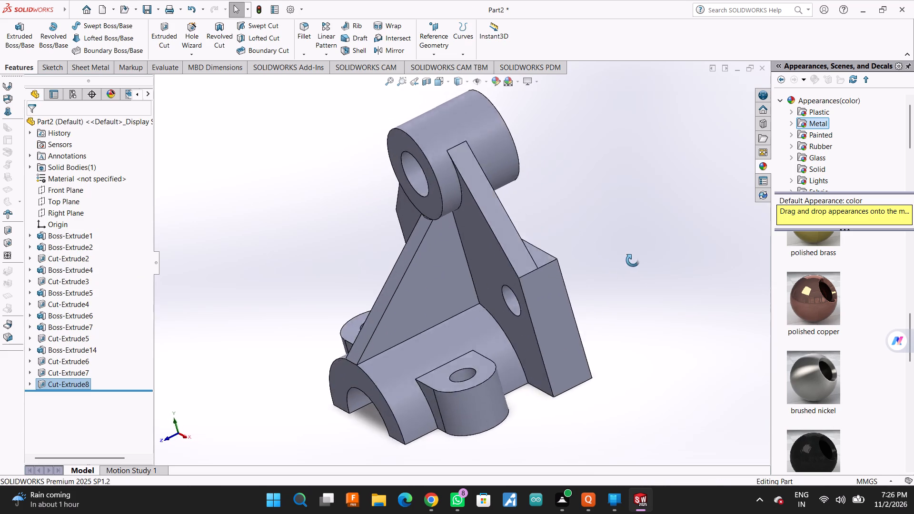
middle_drag(633, 260, 697, 222)
click(324, 253)
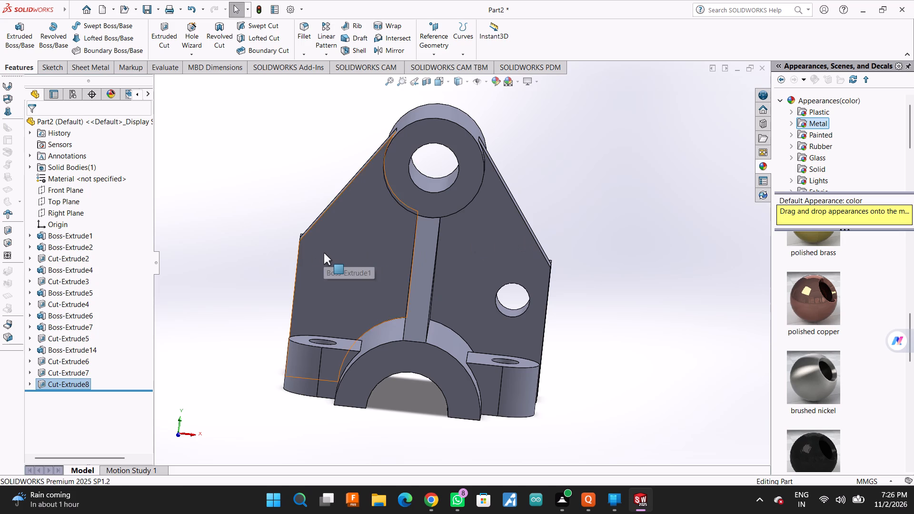
click(369, 227)
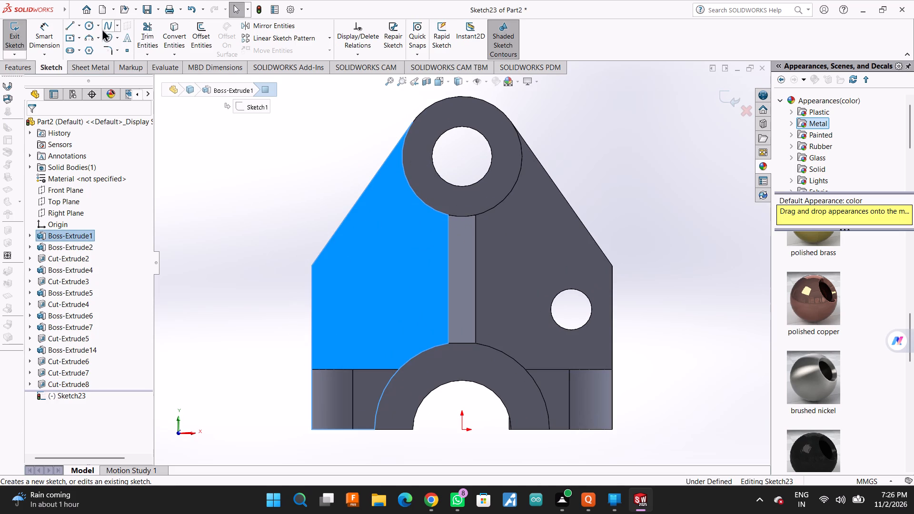
click(89, 22)
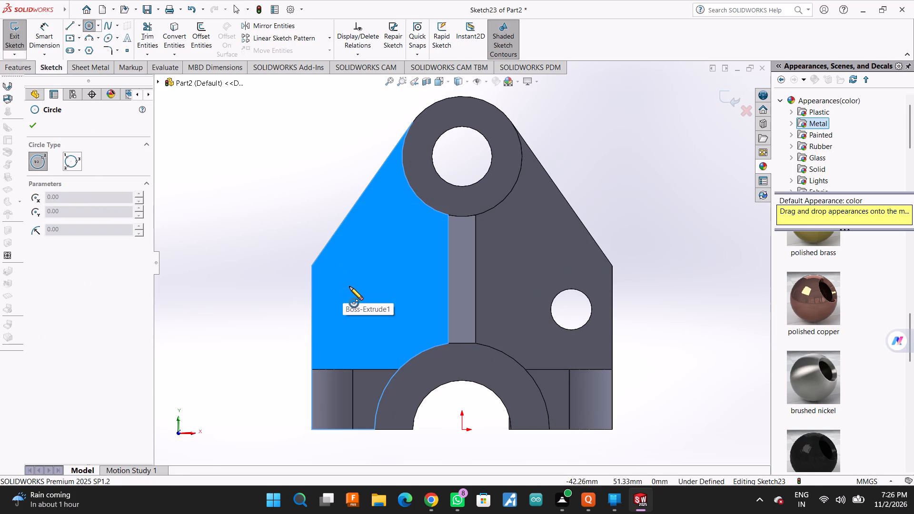
click(346, 276)
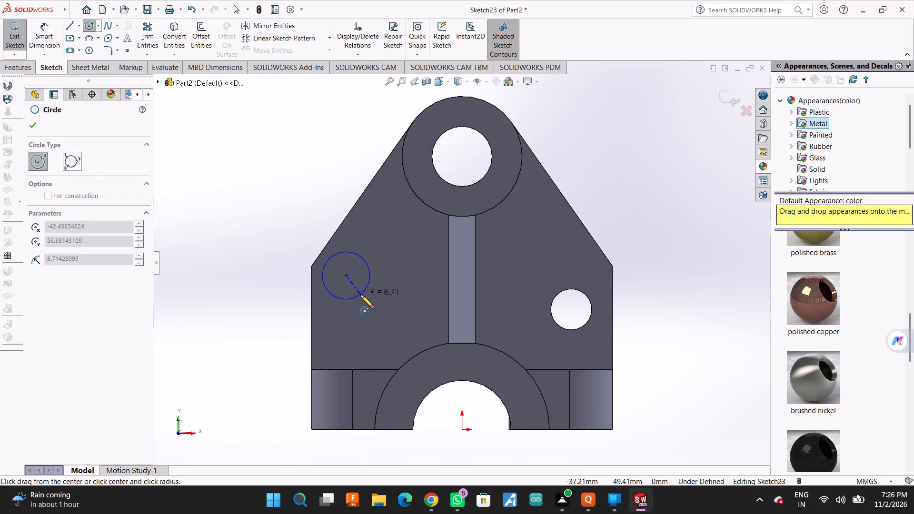
click(360, 295)
click(37, 131)
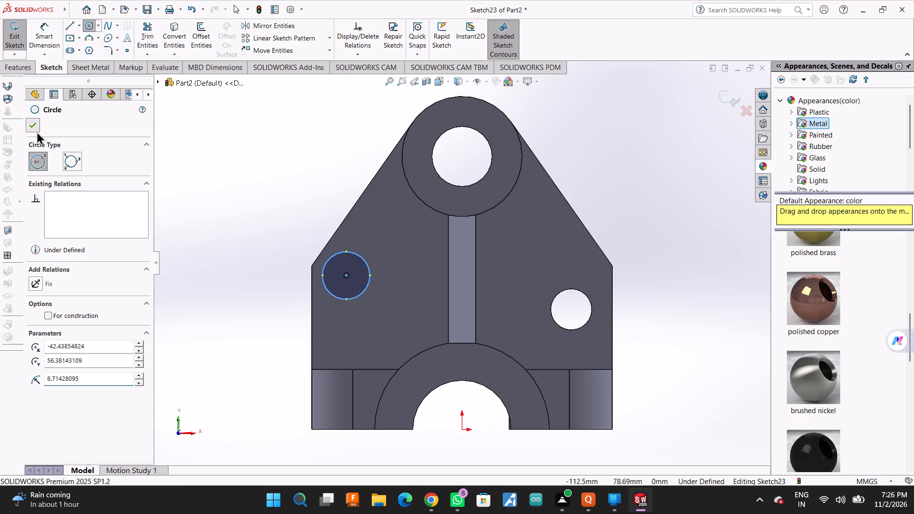
Dimension the new circle's diameter as 15 mm.
click(37, 32)
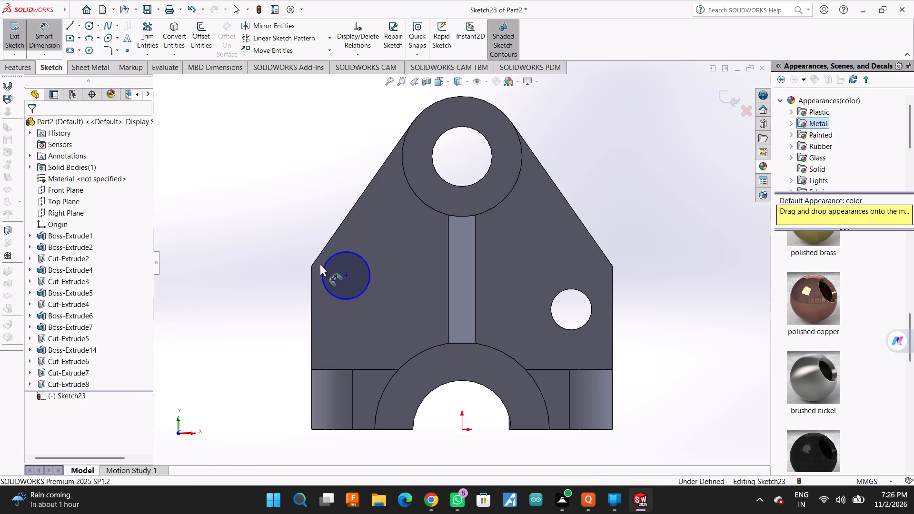
click(325, 264)
click(279, 193)
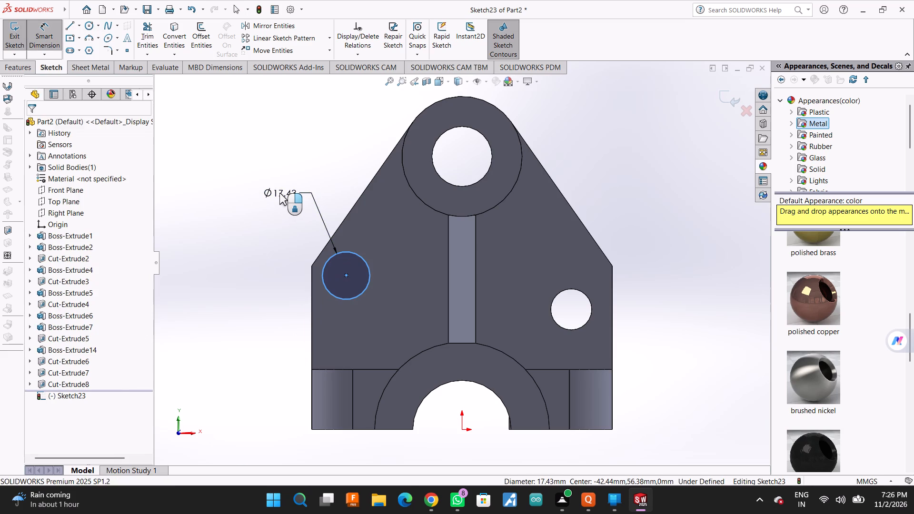
text(15)
key(Return)
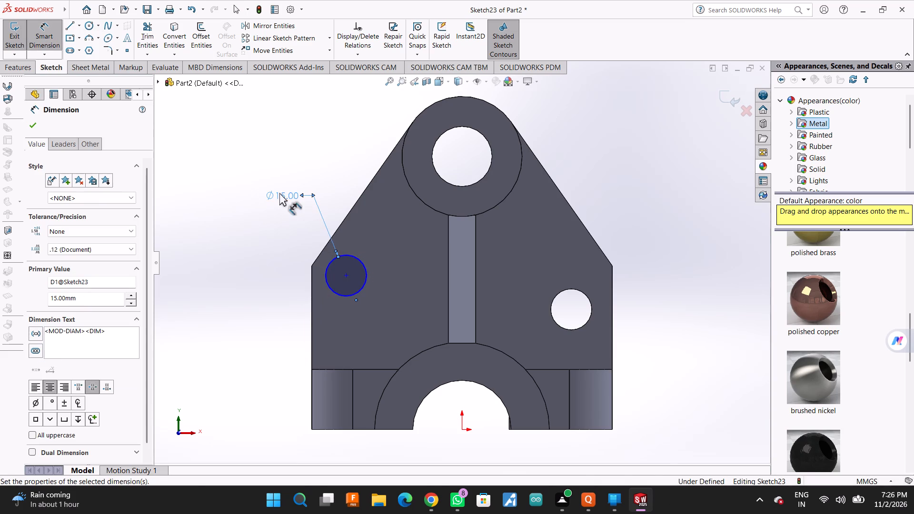
Dimension the circle's centre 44 mm vertically above the origin.
click(347, 274)
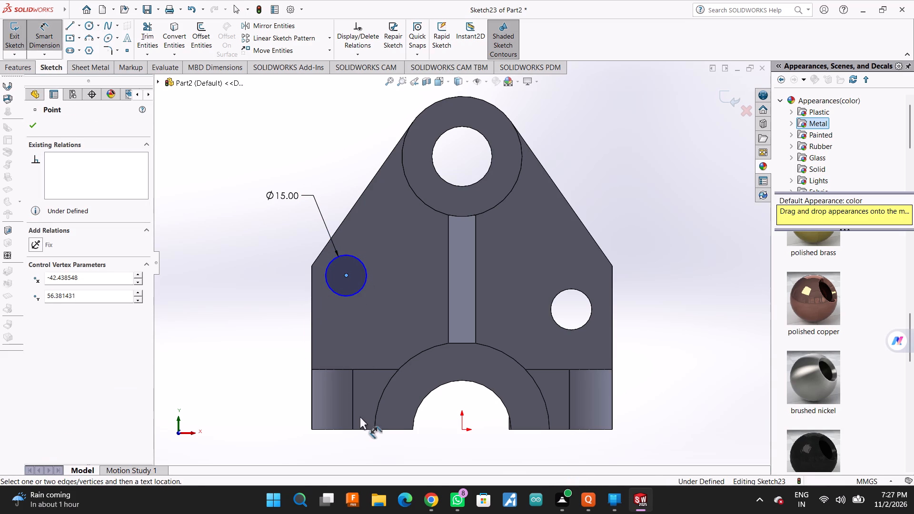
click(462, 430)
click(235, 354)
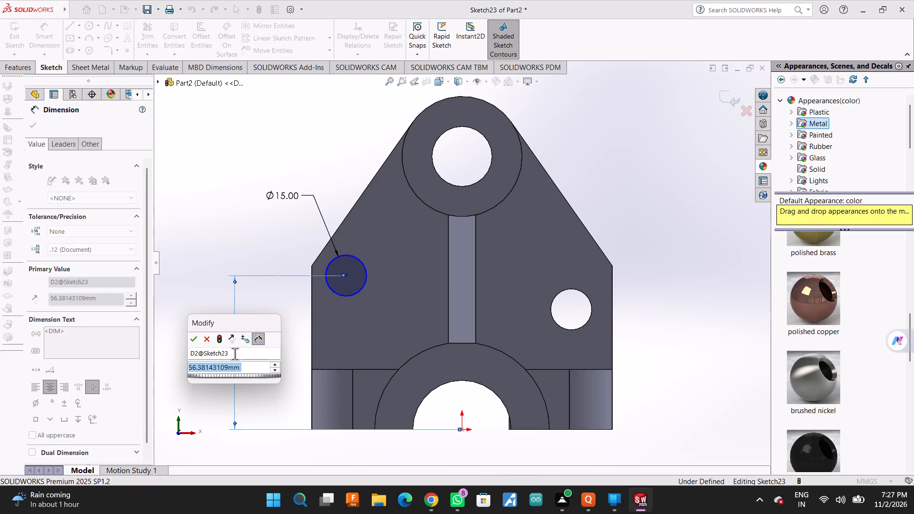
text(44)
key(Return)
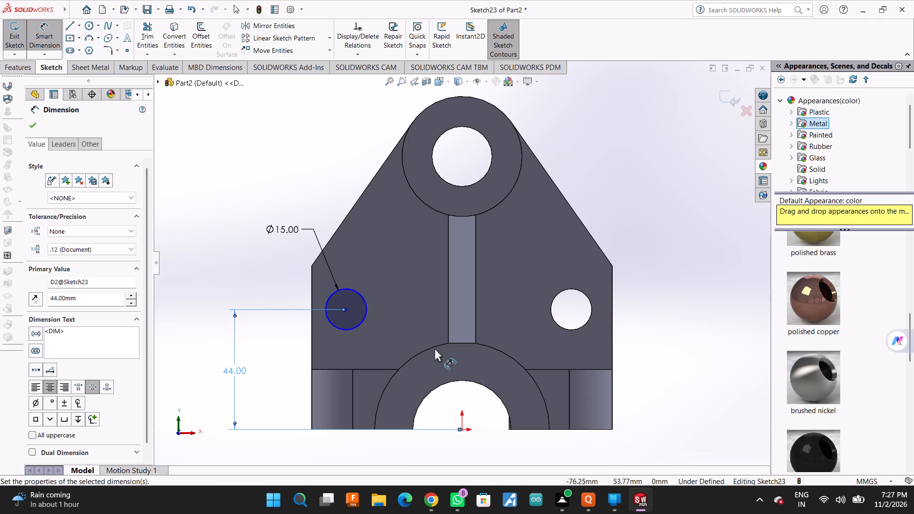
Dimension the circle's centre 40 mm horizontally from the origin.
click(347, 310)
click(465, 428)
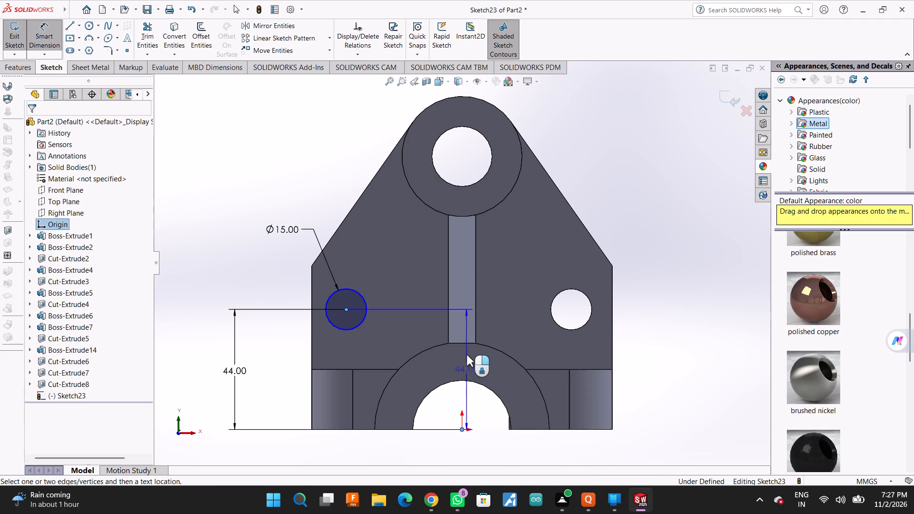
click(418, 278)
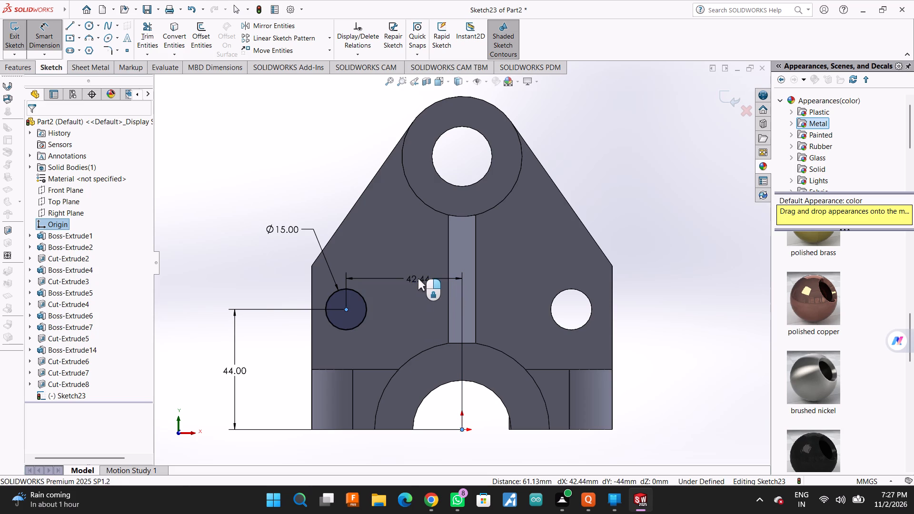
text(40)
key(Return)
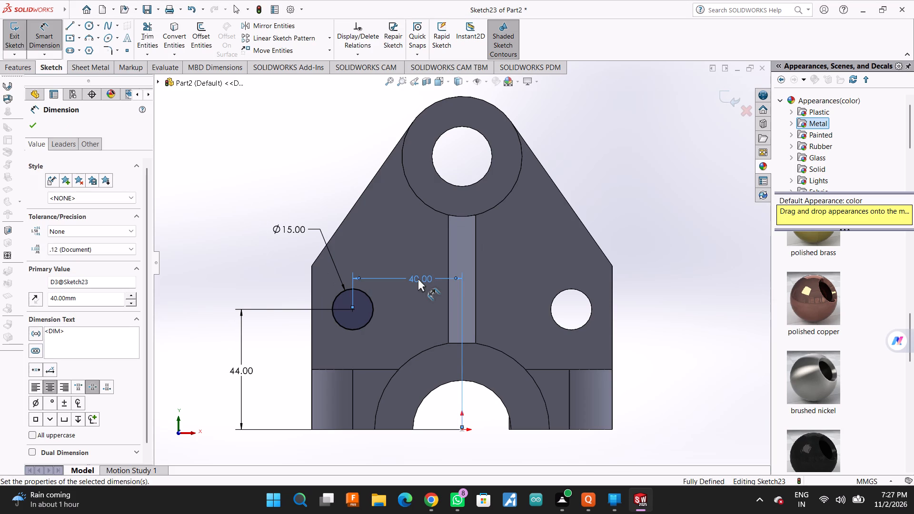
click(35, 120)
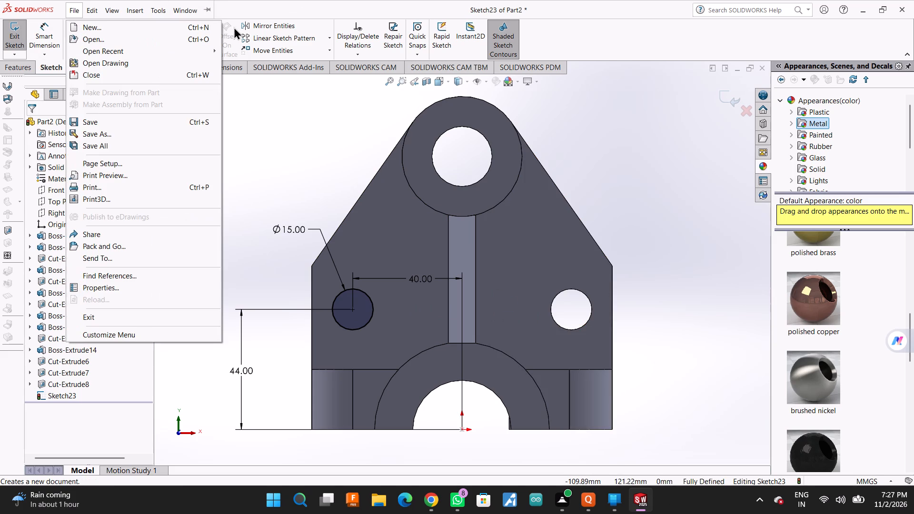
click(556, 24)
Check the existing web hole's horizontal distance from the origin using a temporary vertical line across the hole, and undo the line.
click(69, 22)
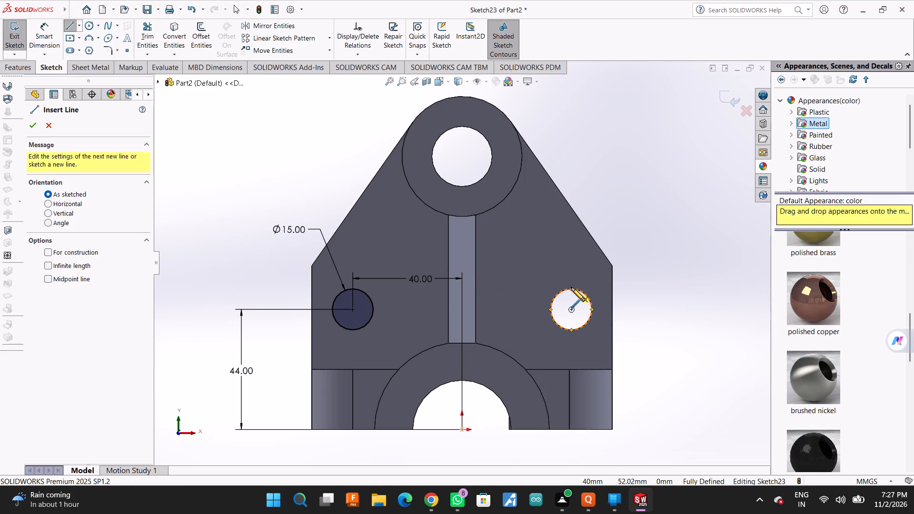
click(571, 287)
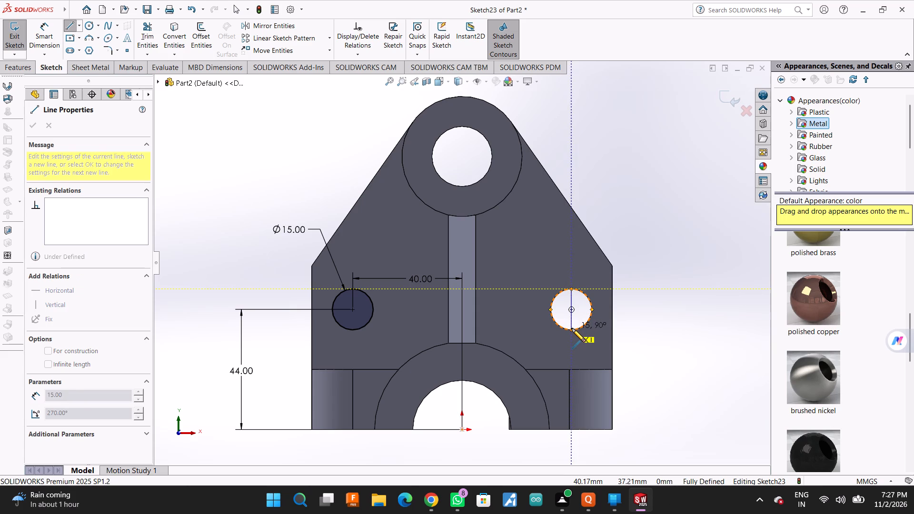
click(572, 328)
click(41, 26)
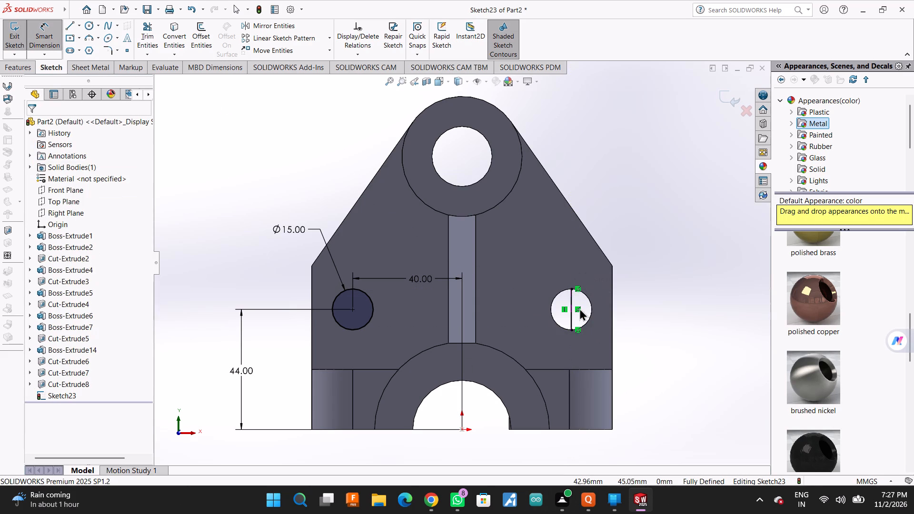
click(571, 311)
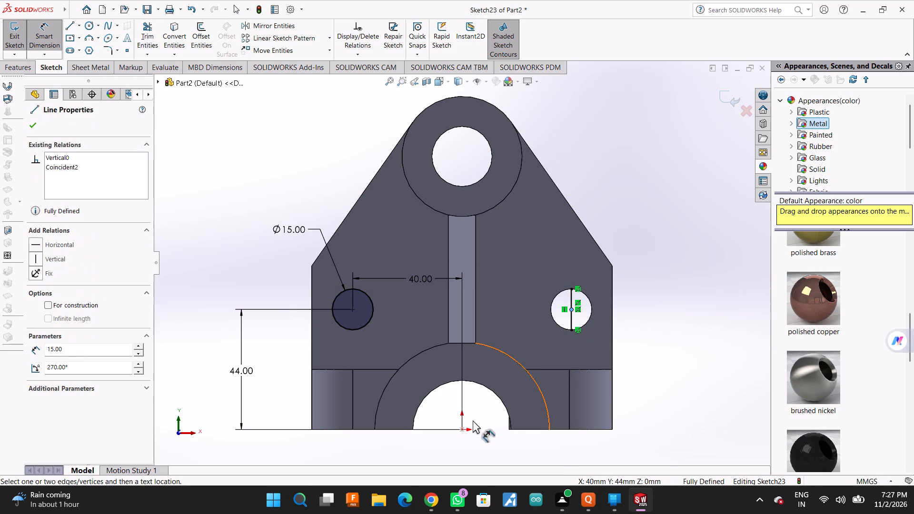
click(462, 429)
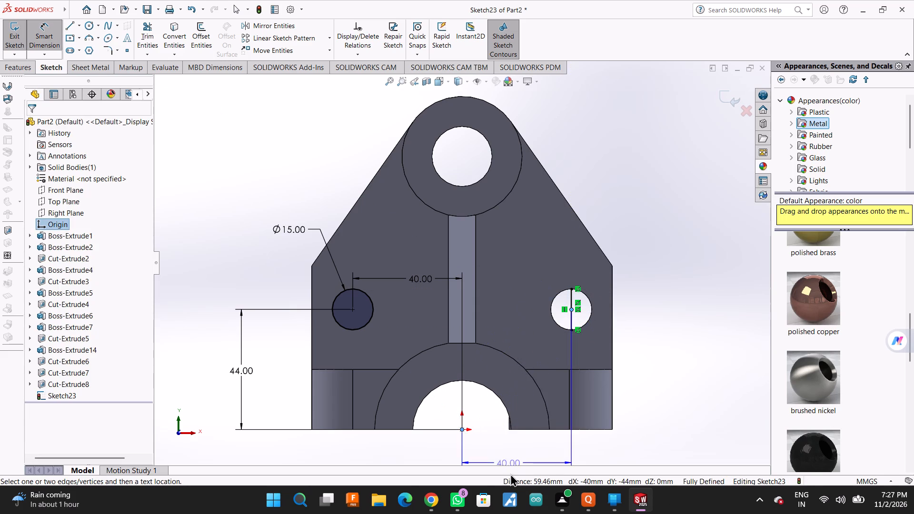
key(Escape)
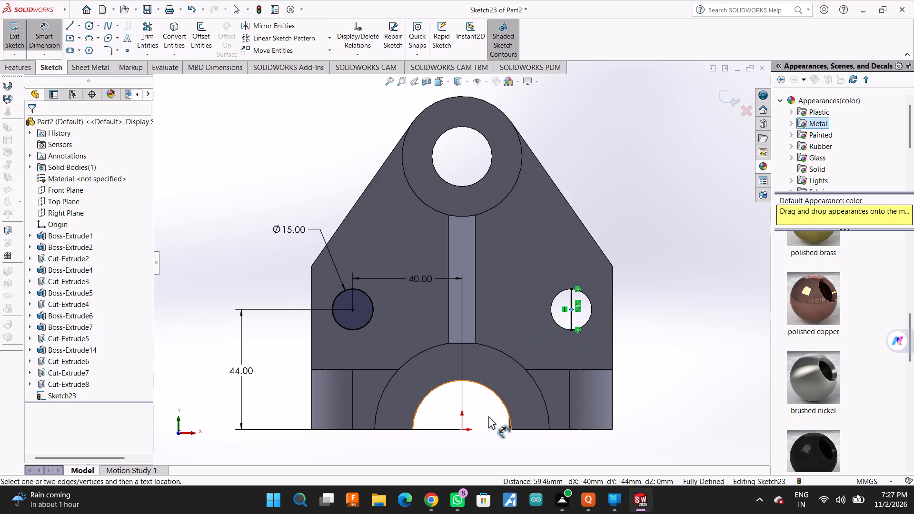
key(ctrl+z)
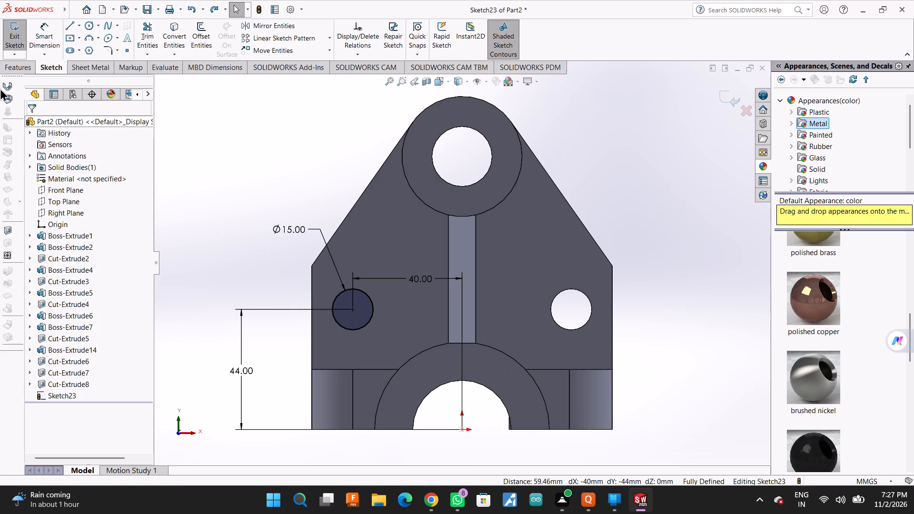
Cut-extrude the 15 mm circle 20 mm blind into the web to make the second hole beside the rib.
click(13, 74)
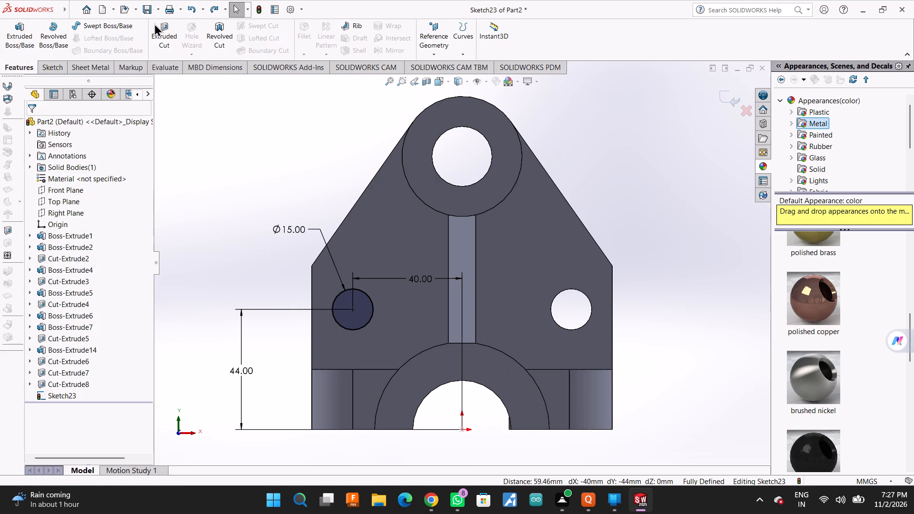
click(154, 23)
middle_drag(268, 162, 327, 214)
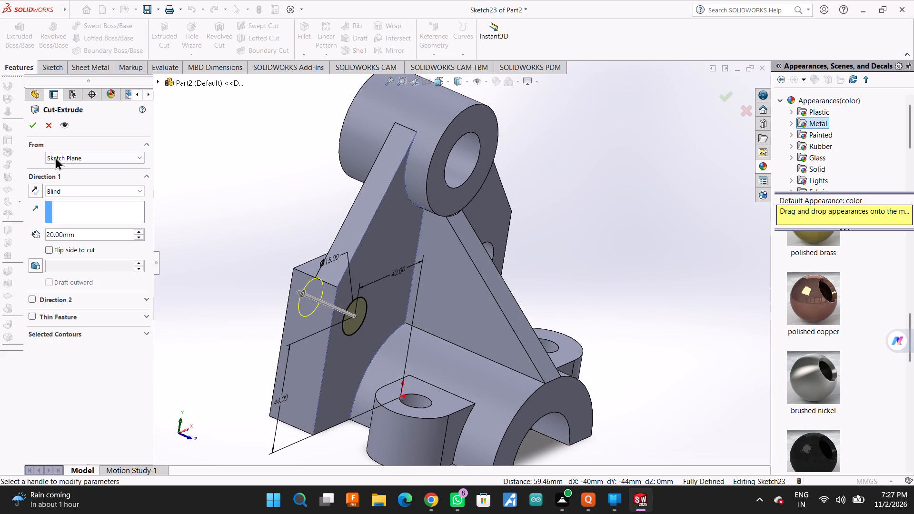
click(31, 124)
Examine the bracket's two web holes, boss, lugs and rib from several angles.
middle_drag(701, 278, 693, 274)
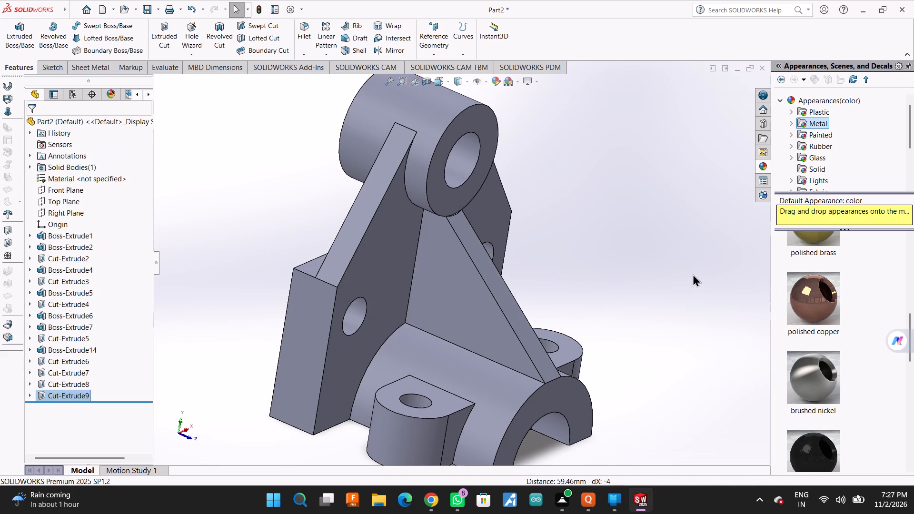
middle_drag(693, 274, 648, 251)
scroll(657, 261, up, 2)
middle_drag(628, 242, 643, 297)
scroll(598, 282, down, 2)
scroll(586, 257, up, 2)
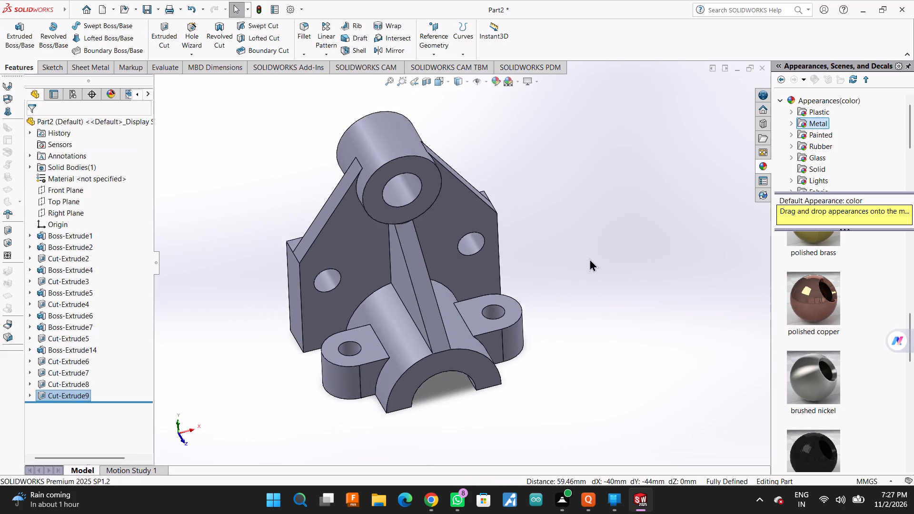
scroll(589, 258, up, 1)
middle_drag(587, 227, 577, 189)
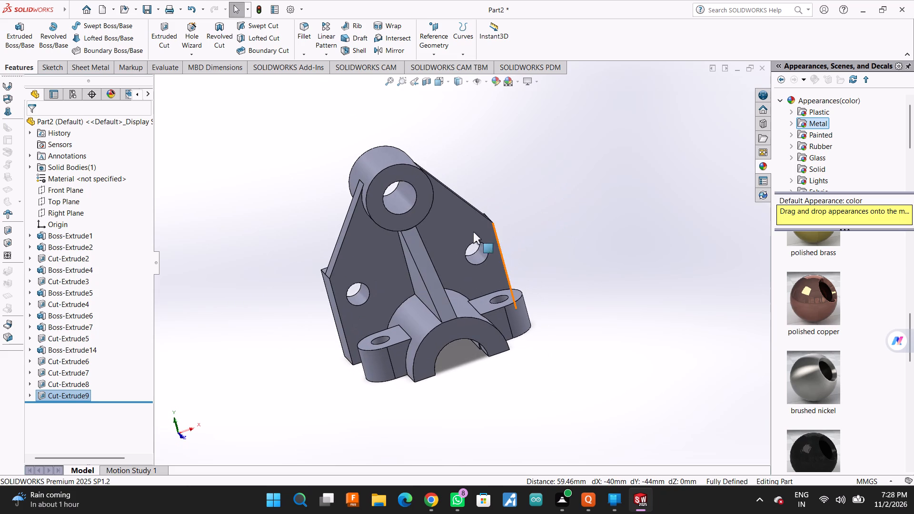
Select the web's front faces, the half-cylinder boss's outer and front end faces, and the top of one lug.
click(465, 234)
ctrl+click(362, 256)
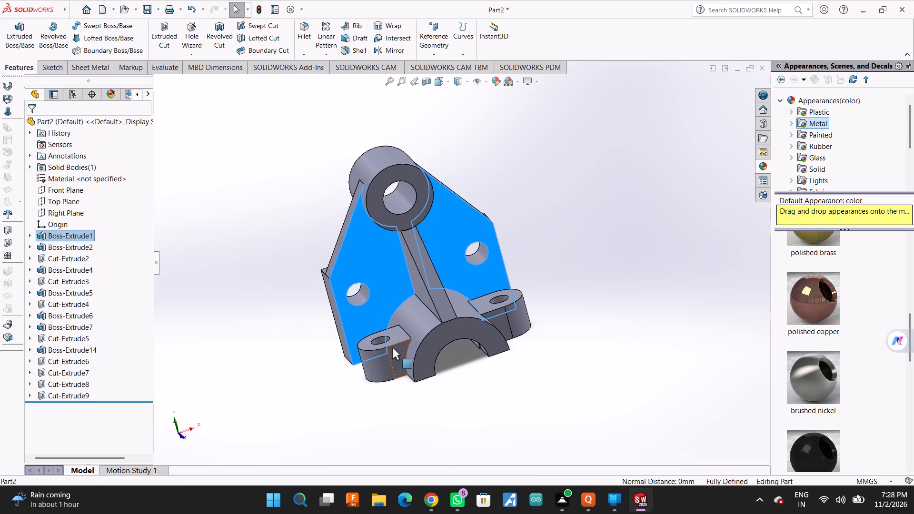
ctrl+click(411, 331)
ctrl+click(463, 307)
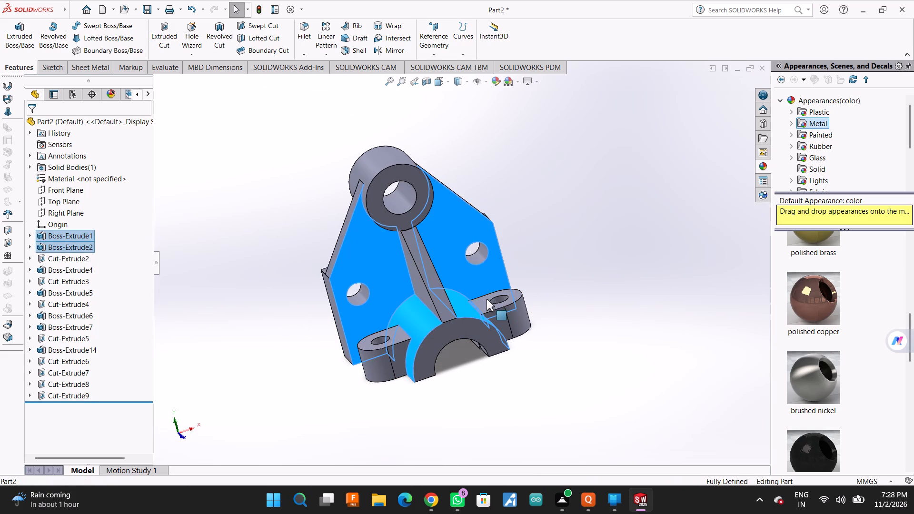
ctrl+click(485, 302)
ctrl+click(497, 319)
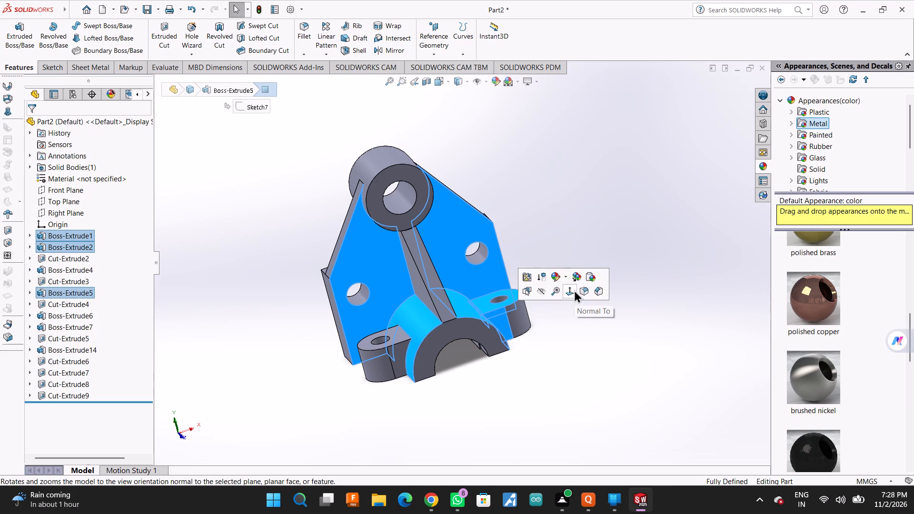
middle_drag(574, 290, 527, 337)
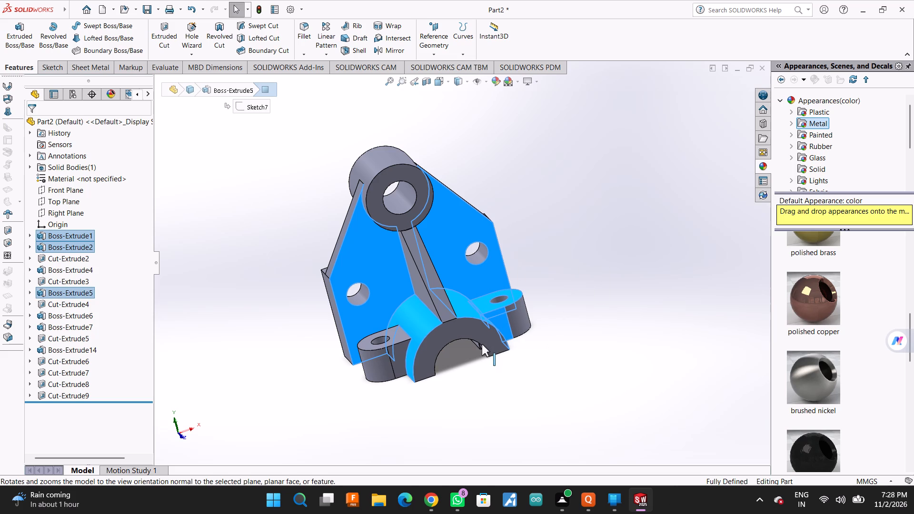
ctrl+click(491, 335)
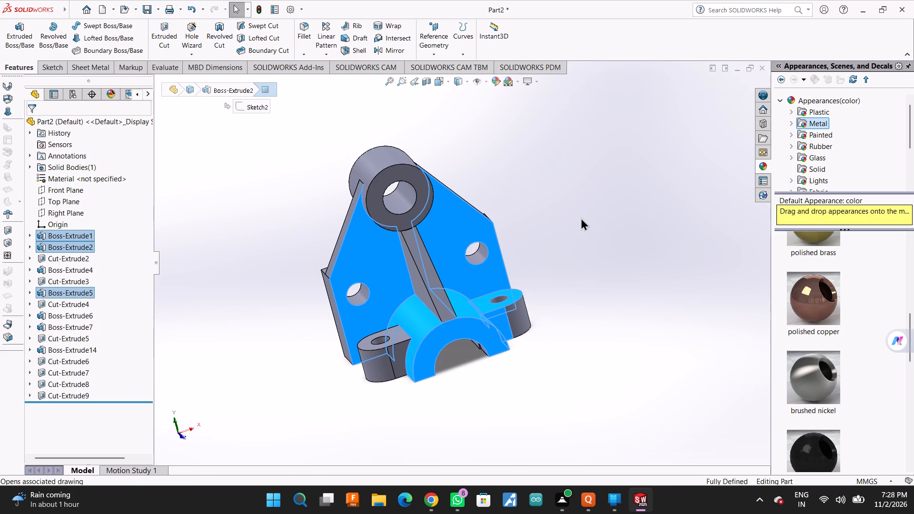
Add both side faces of the sloped rib to the face selection.
middle_drag(581, 217, 635, 209)
ctrl+click(414, 279)
middle_drag(514, 234, 461, 294)
middle_drag(522, 250, 461, 341)
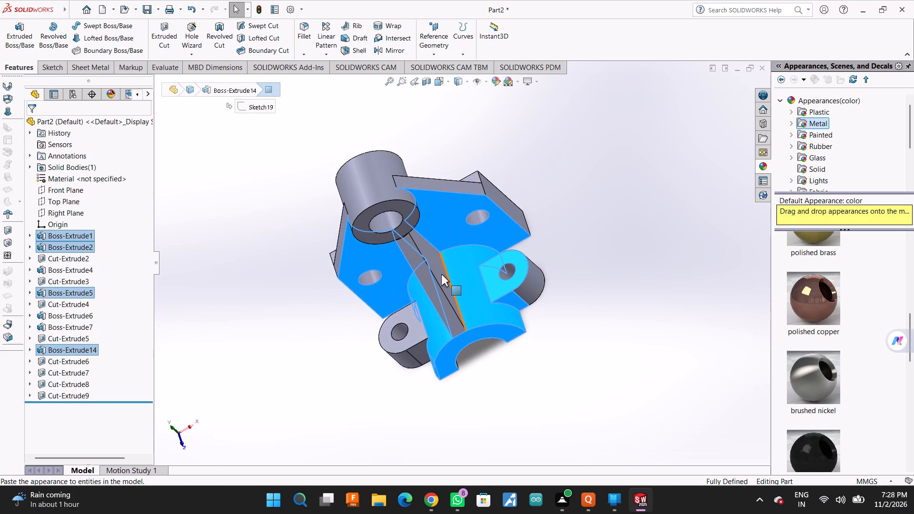
ctrl+click(441, 274)
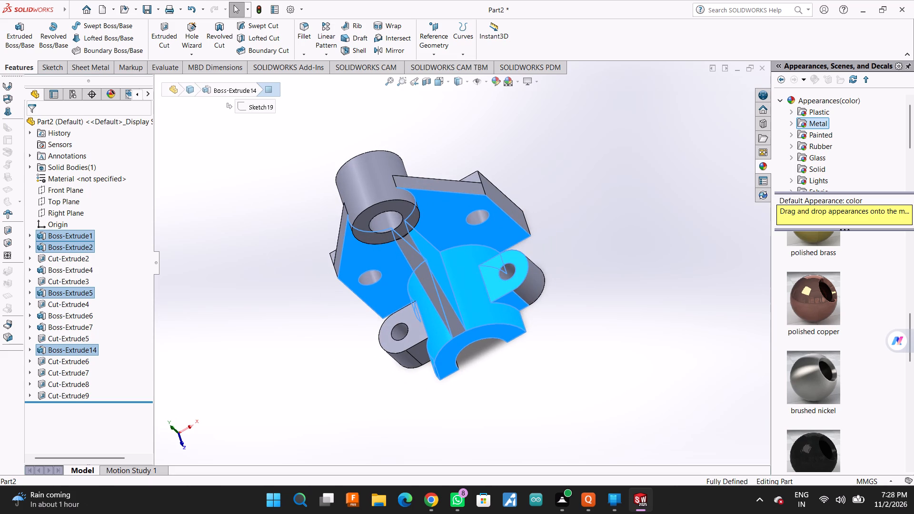
Add the second lug's top and flat side and both lugs' rounded outer faces to the selection.
middle_click(506, 284)
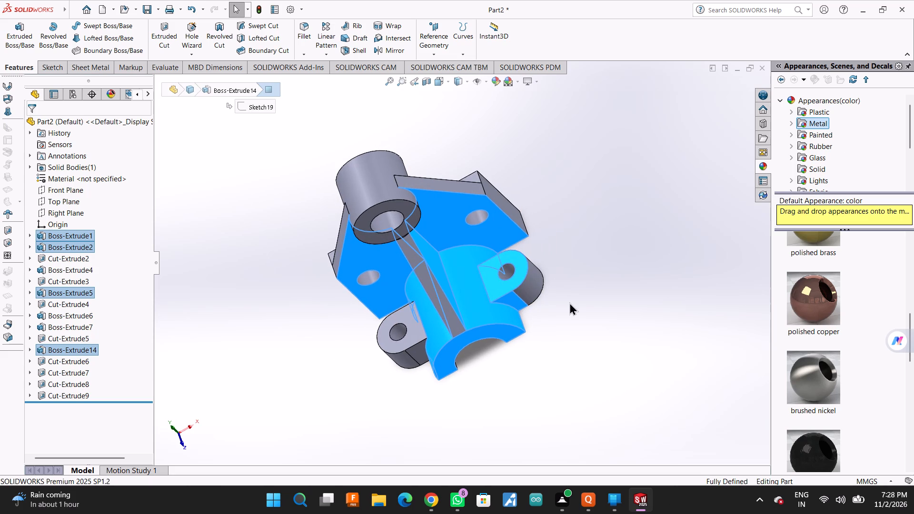
middle_drag(570, 294, 637, 257)
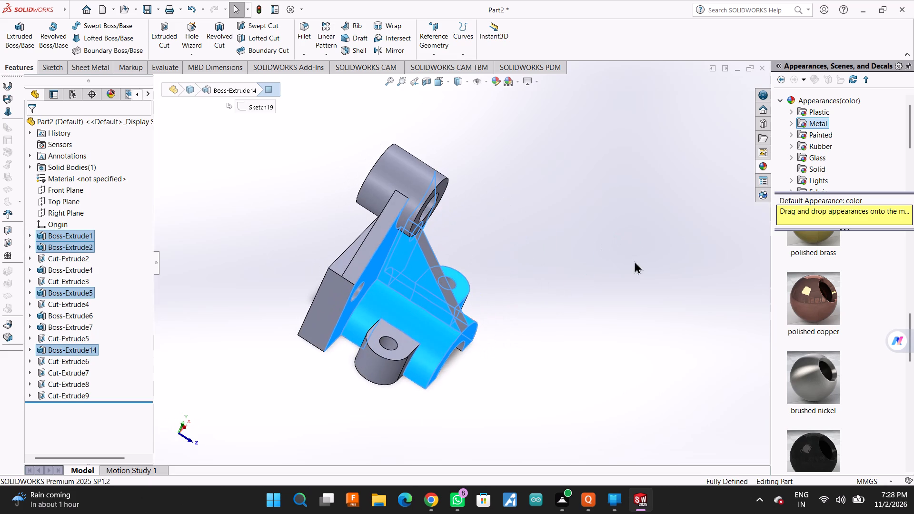
ctrl+click(398, 336)
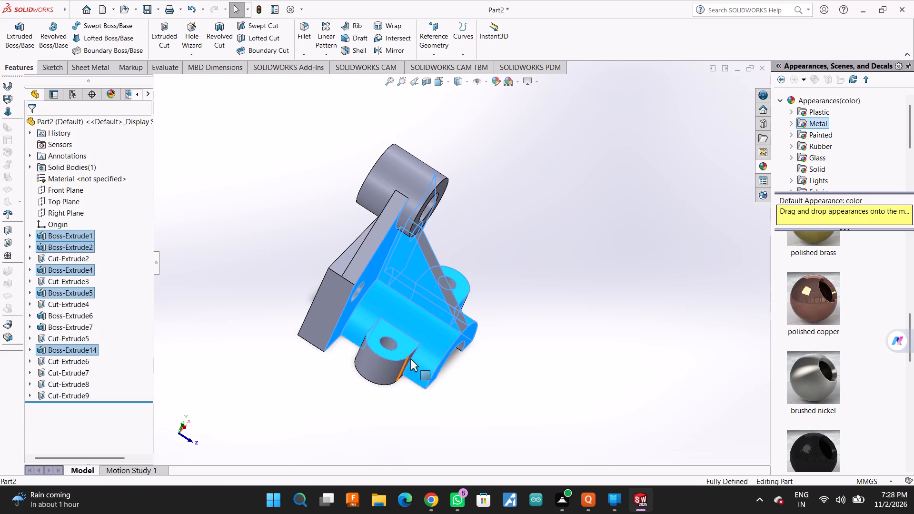
ctrl+click(410, 359)
middle_drag(511, 381, 546, 397)
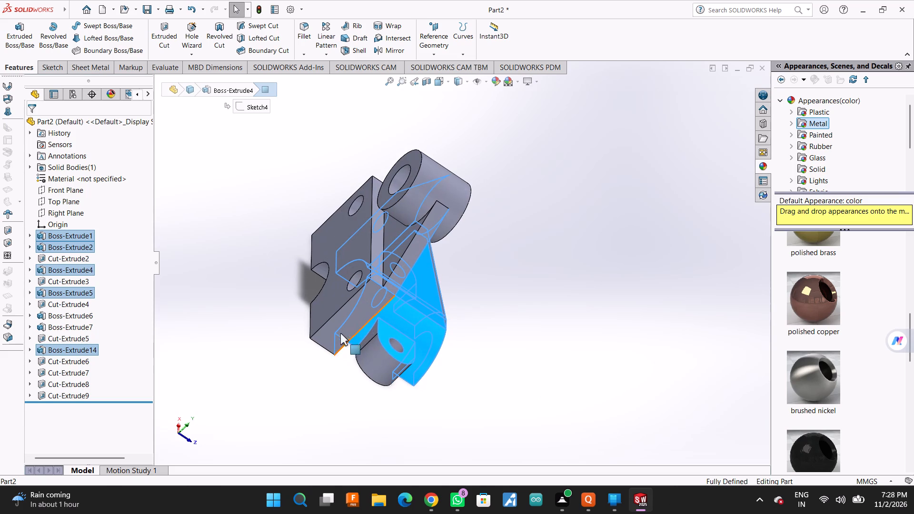
ctrl+click(364, 339)
ctrl+click(379, 361)
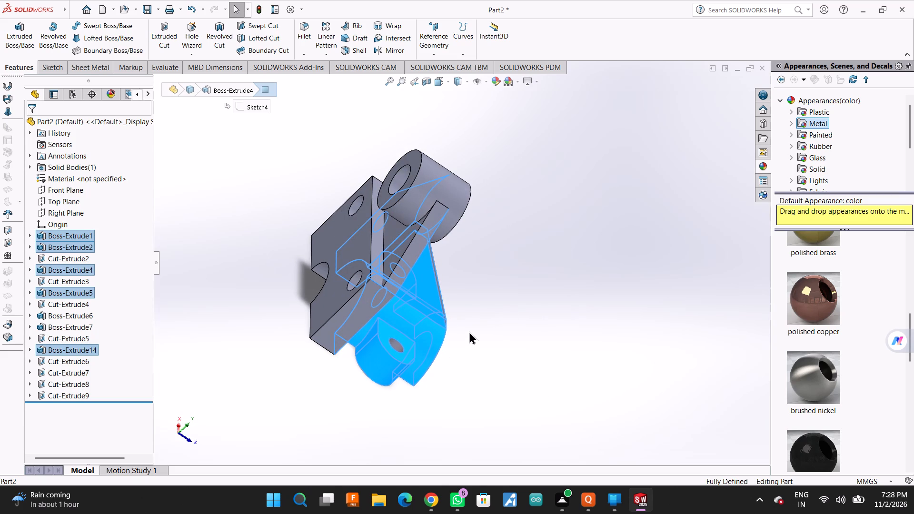
middle_drag(522, 346, 391, 354)
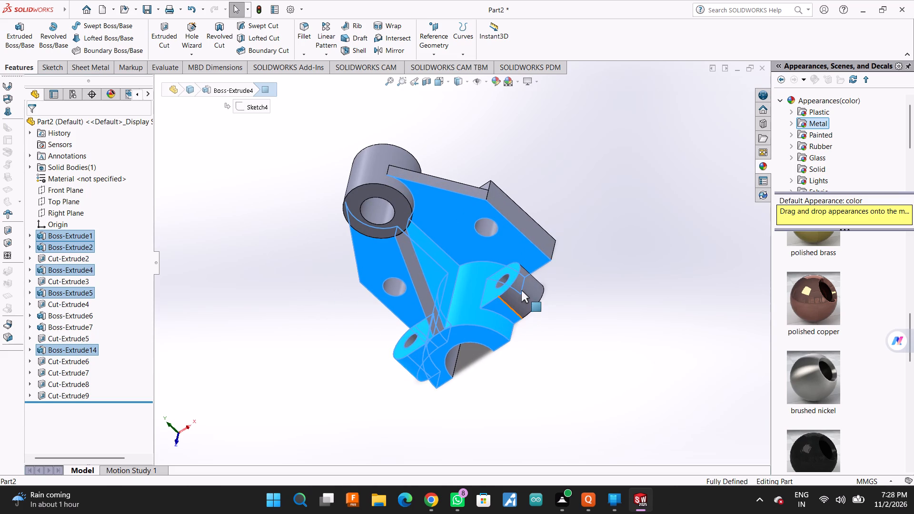
ctrl+click(521, 290)
Add the web's side edge faces, its back faces and the upper cylinder's outer surface to the selection.
ctrl+click(523, 229)
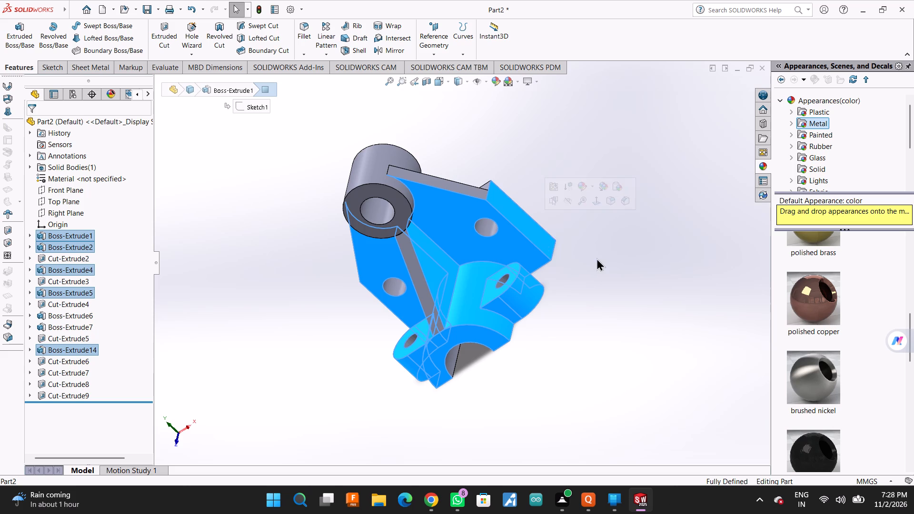
middle_drag(600, 258, 735, 166)
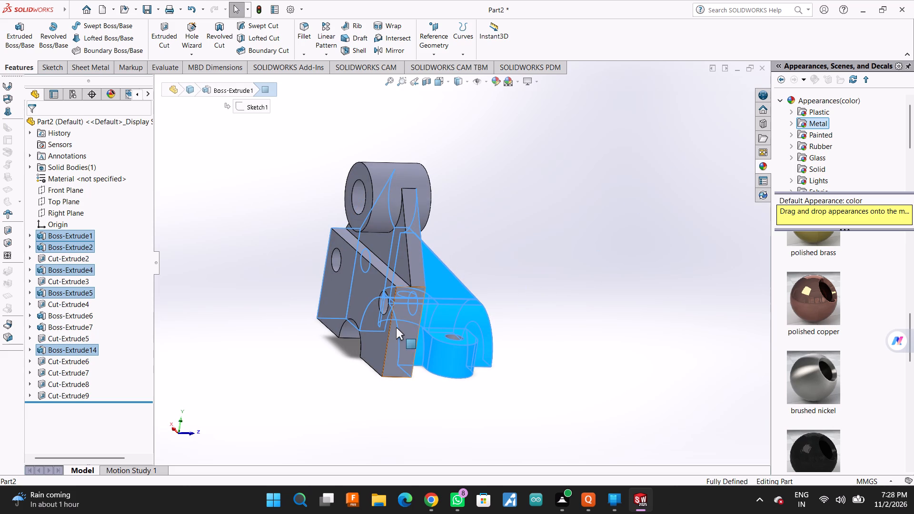
ctrl+click(397, 327)
ctrl+click(365, 308)
ctrl+click(379, 243)
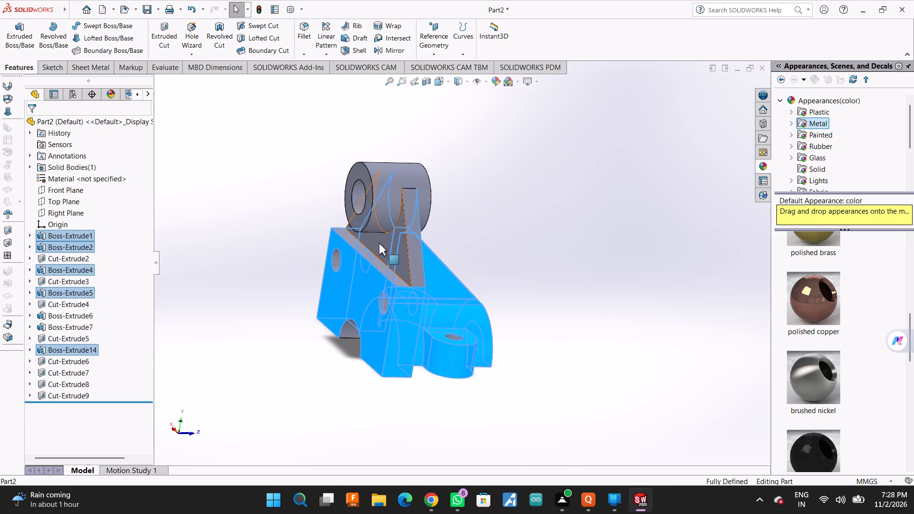
ctrl+click(386, 198)
ctrl+click(368, 257)
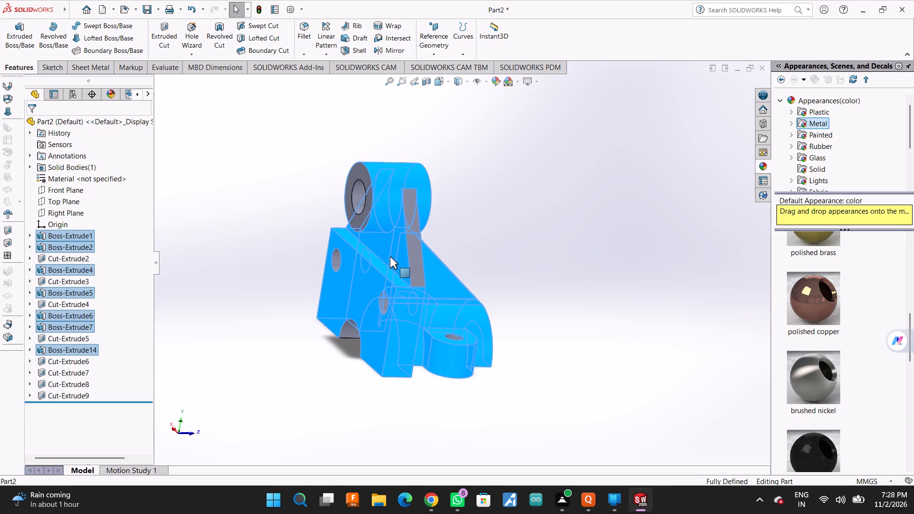
Add the upper cylinder's front end face, the rib's sloped face and one slanted web edge face to the selection.
middle_drag(501, 247, 414, 302)
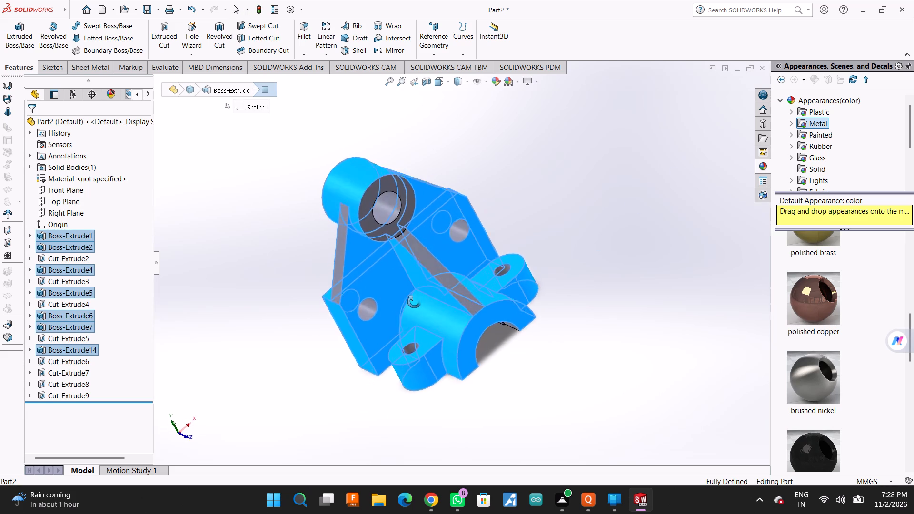
middle_drag(414, 302, 441, 329)
middle_drag(440, 323, 450, 257)
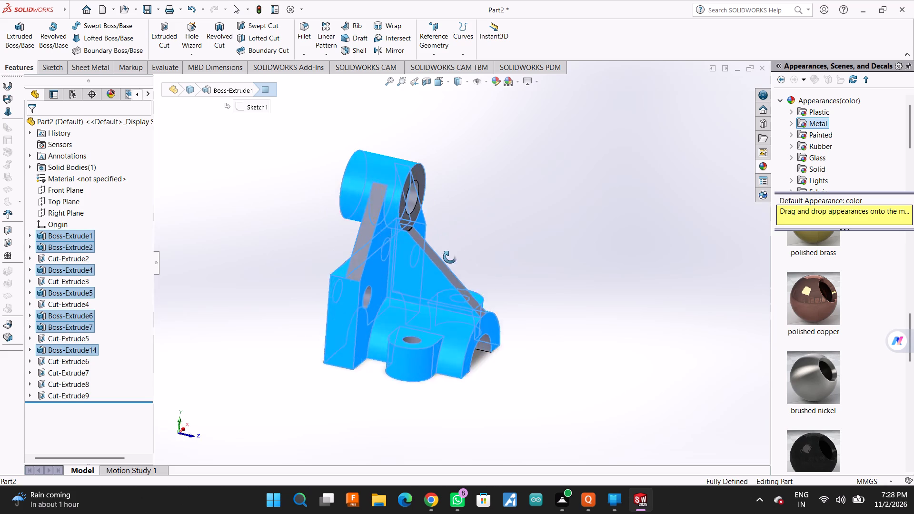
middle_drag(450, 257, 438, 260)
middle_drag(434, 261, 404, 274)
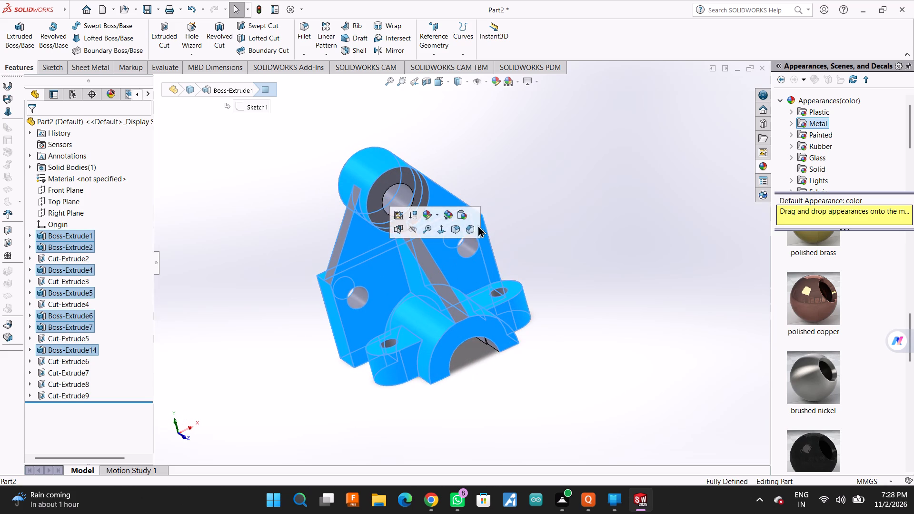
ctrl+click(420, 189)
ctrl+click(416, 247)
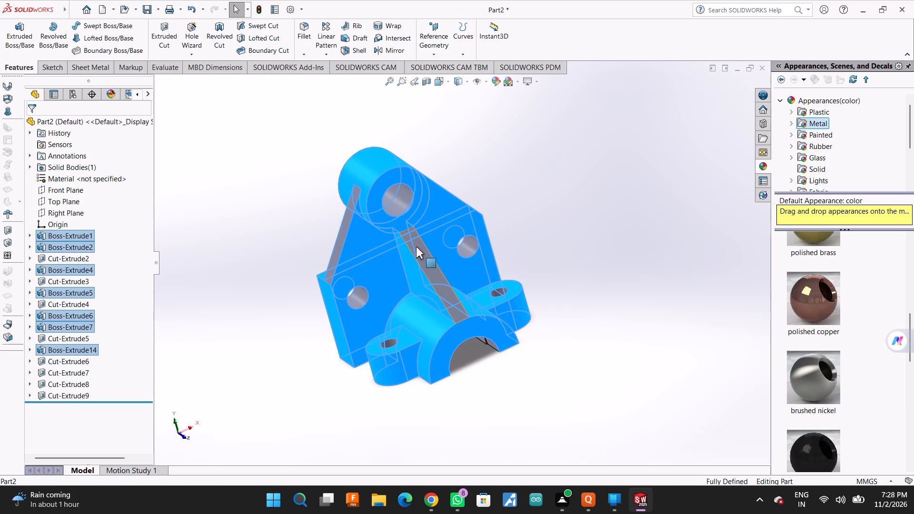
ctrl+click(348, 222)
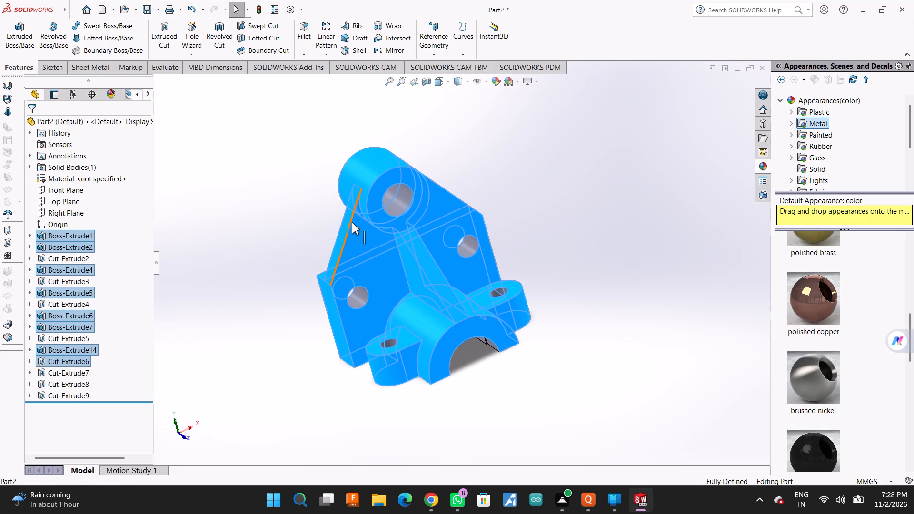
Add the bracket's underside faces, a small lug face, the cylinder's rear end and the remaining slanted web face to the selection.
middle_drag(537, 247, 656, 133)
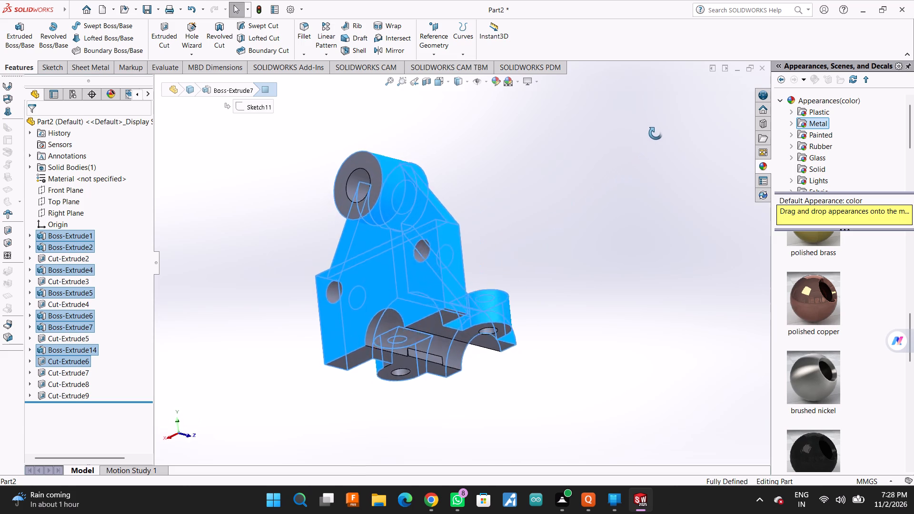
middle_drag(656, 133, 658, 32)
scroll(441, 288, down, 2)
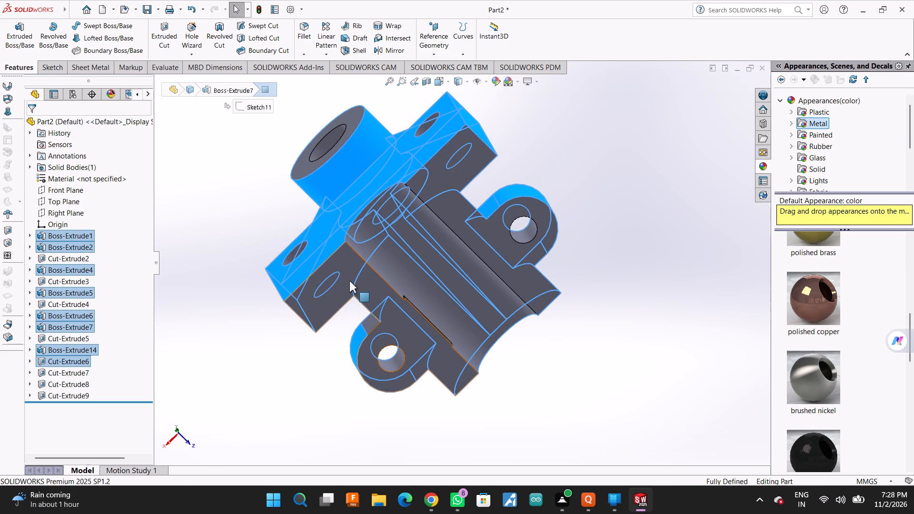
ctrl+click(349, 281)
ctrl+click(458, 211)
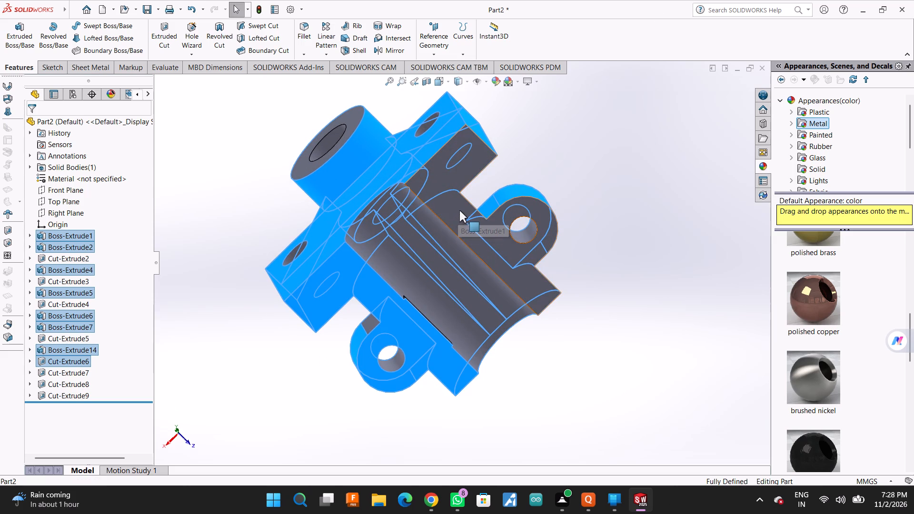
middle_drag(598, 178, 634, 251)
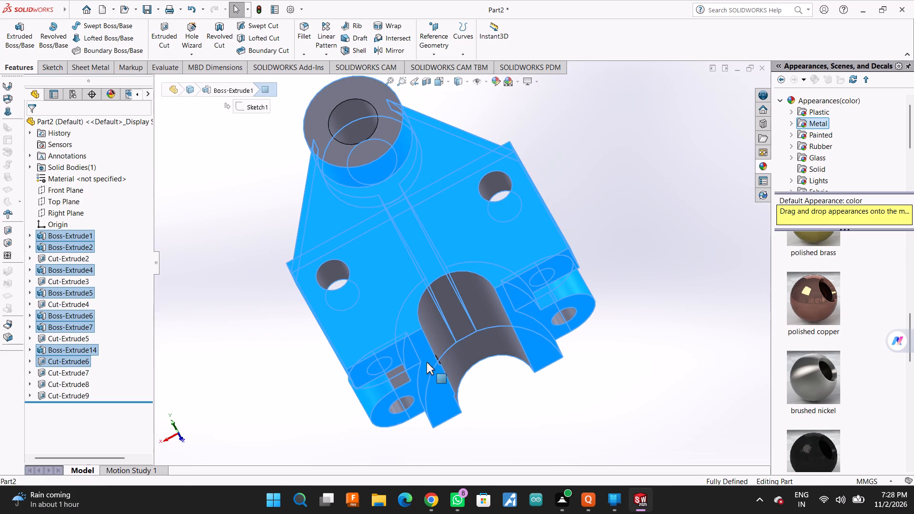
ctrl+click(397, 371)
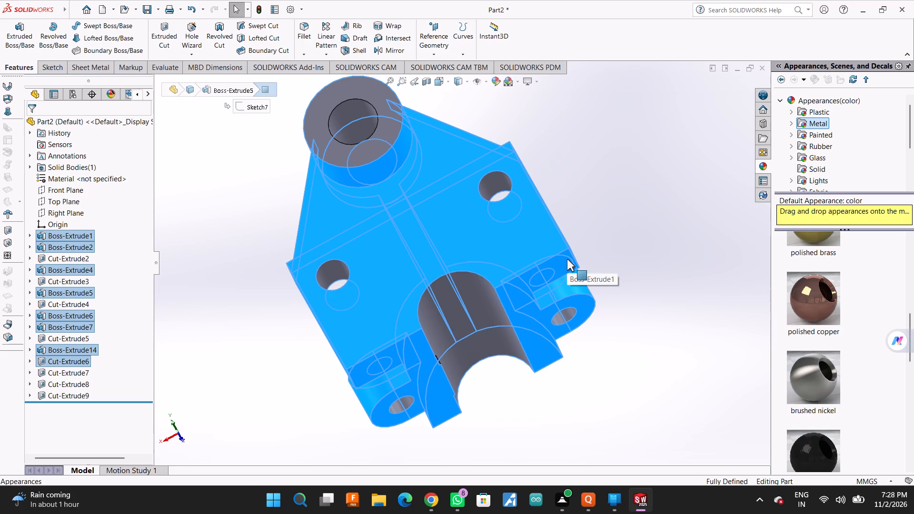
scroll(567, 259, up, 2)
middle_drag(553, 159, 608, 243)
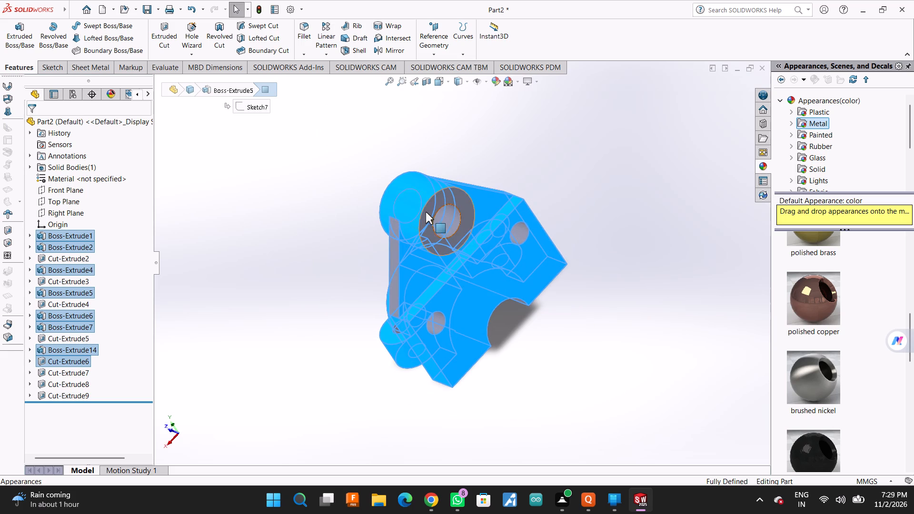
ctrl+click(461, 204)
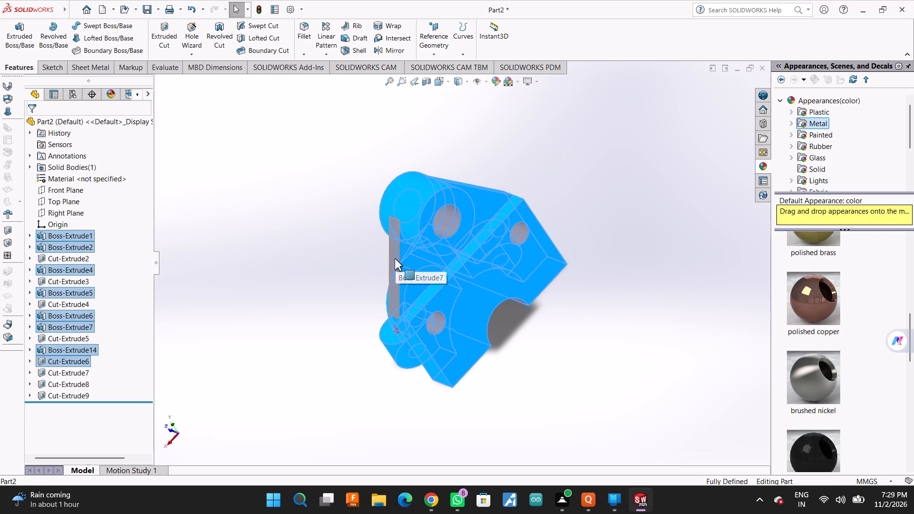
ctrl+click(395, 258)
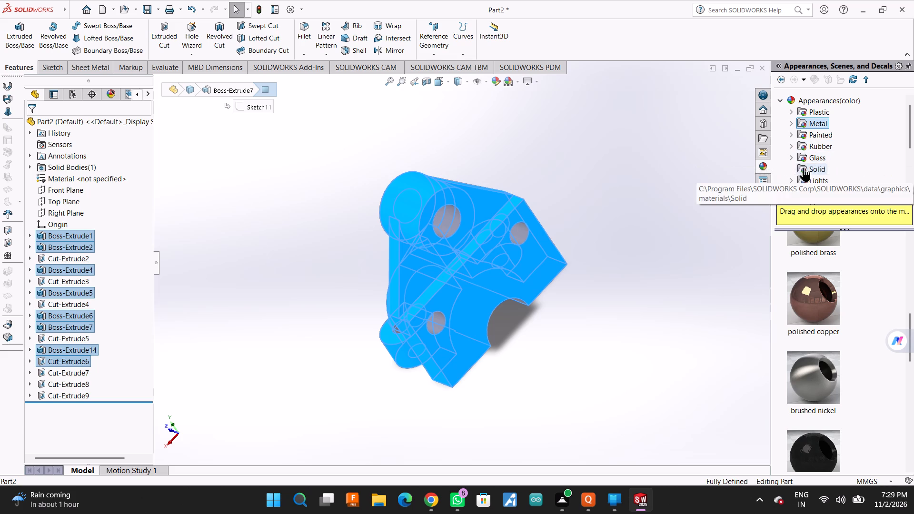
Apply the polished steel appearance from the Metal > Steel category to the selected bracket faces.
click(778, 98)
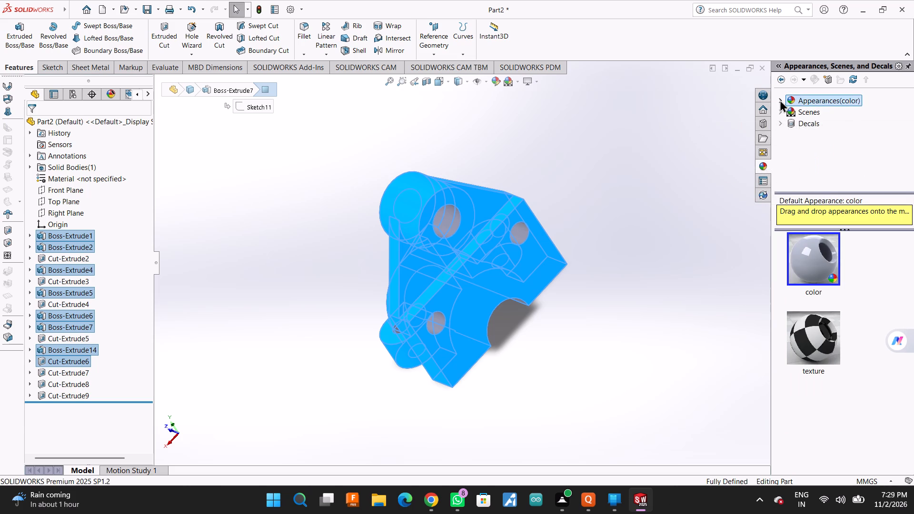
click(780, 99)
click(789, 121)
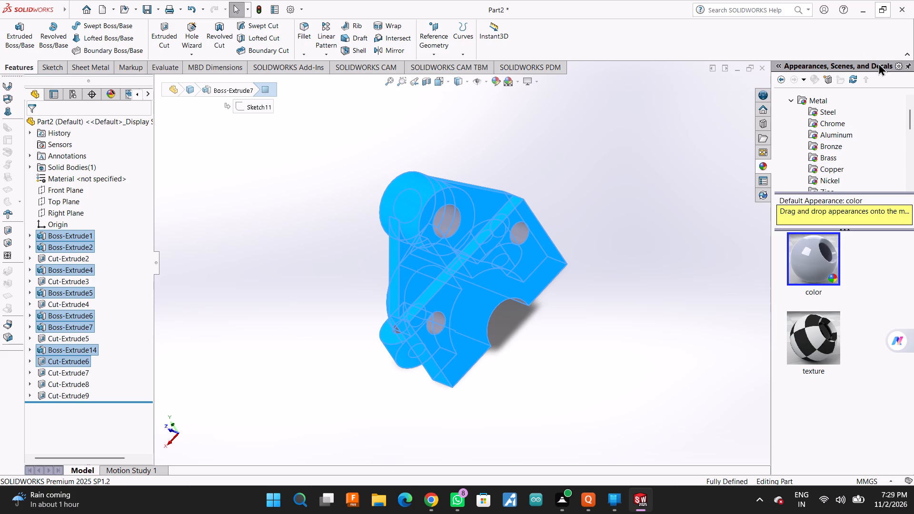
click(833, 114)
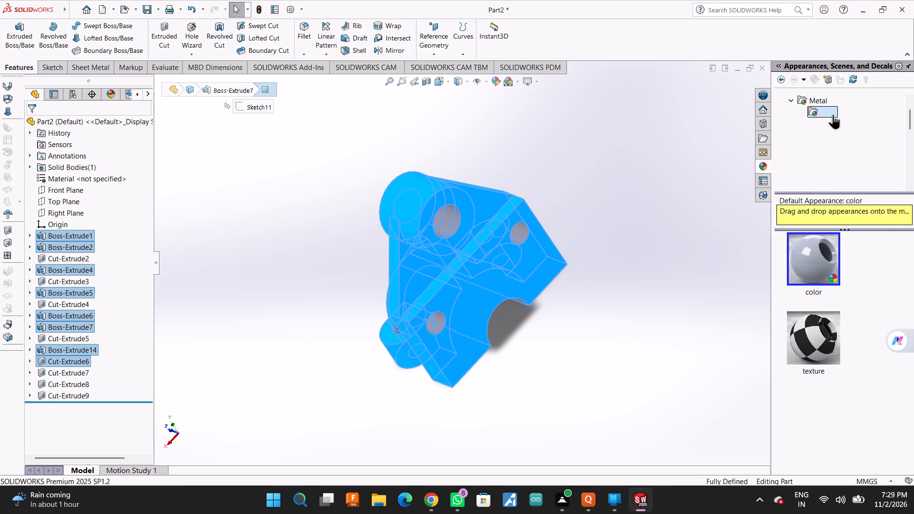
double_click(825, 277)
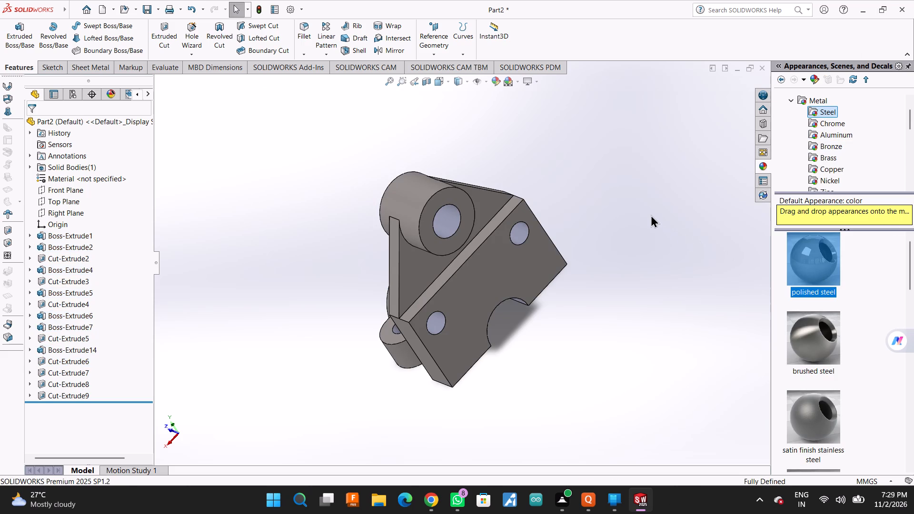
middle_drag(651, 214, 586, 376)
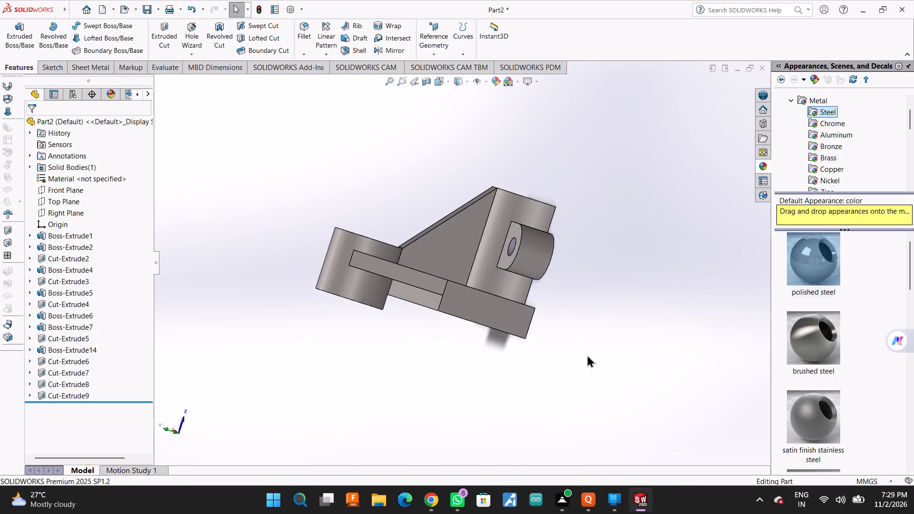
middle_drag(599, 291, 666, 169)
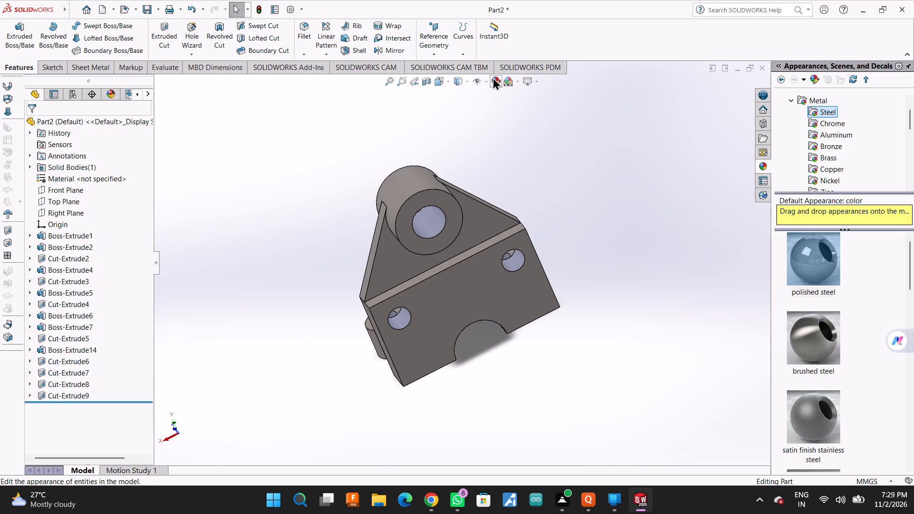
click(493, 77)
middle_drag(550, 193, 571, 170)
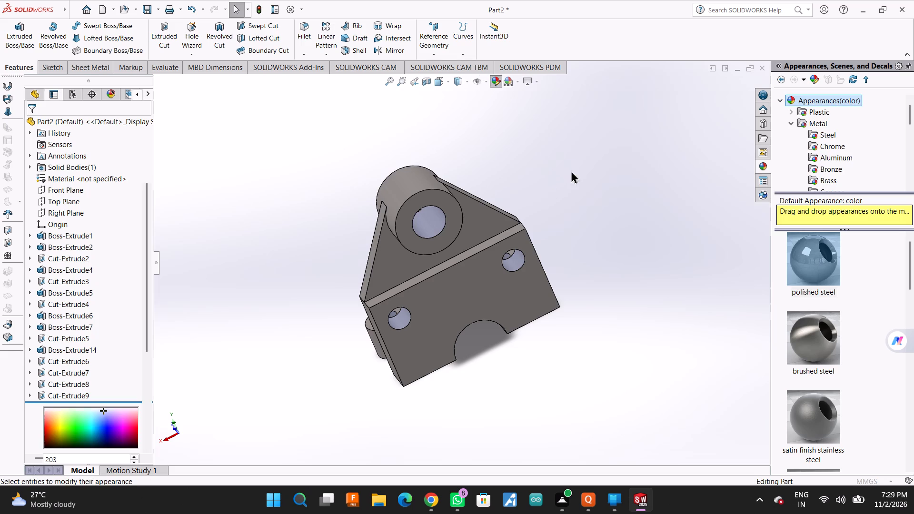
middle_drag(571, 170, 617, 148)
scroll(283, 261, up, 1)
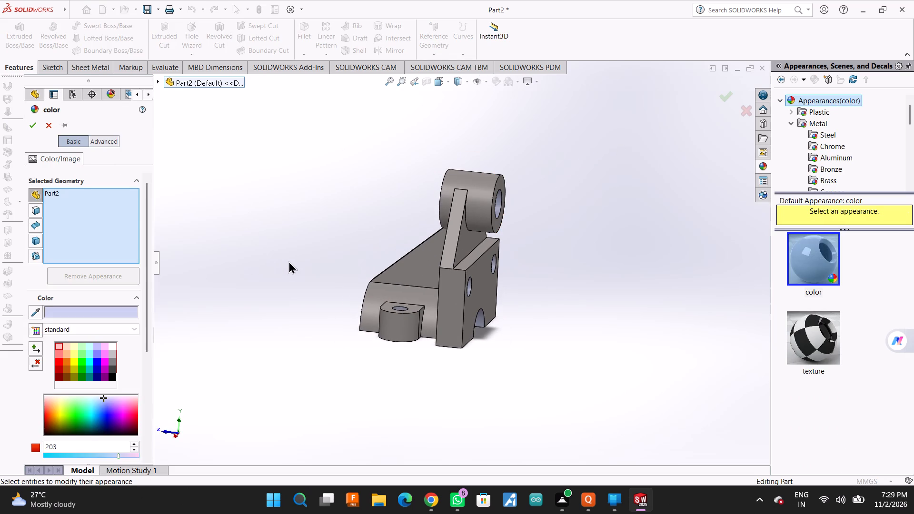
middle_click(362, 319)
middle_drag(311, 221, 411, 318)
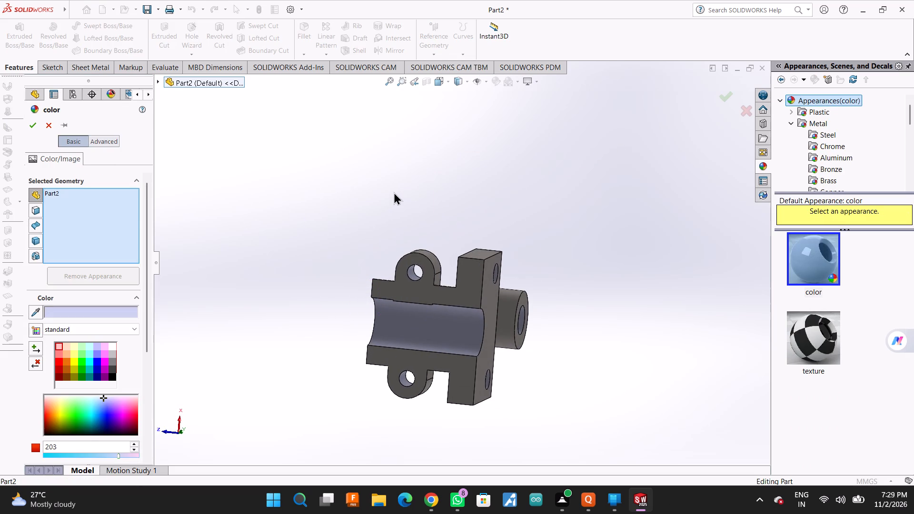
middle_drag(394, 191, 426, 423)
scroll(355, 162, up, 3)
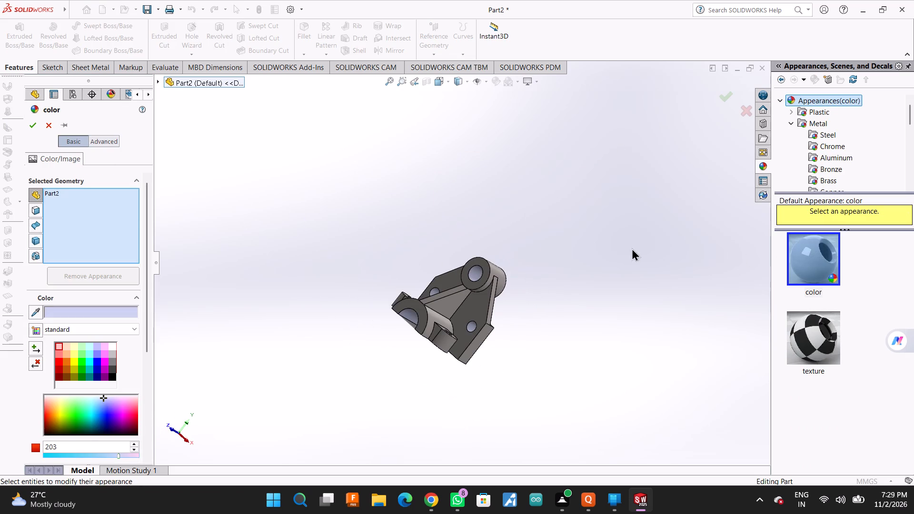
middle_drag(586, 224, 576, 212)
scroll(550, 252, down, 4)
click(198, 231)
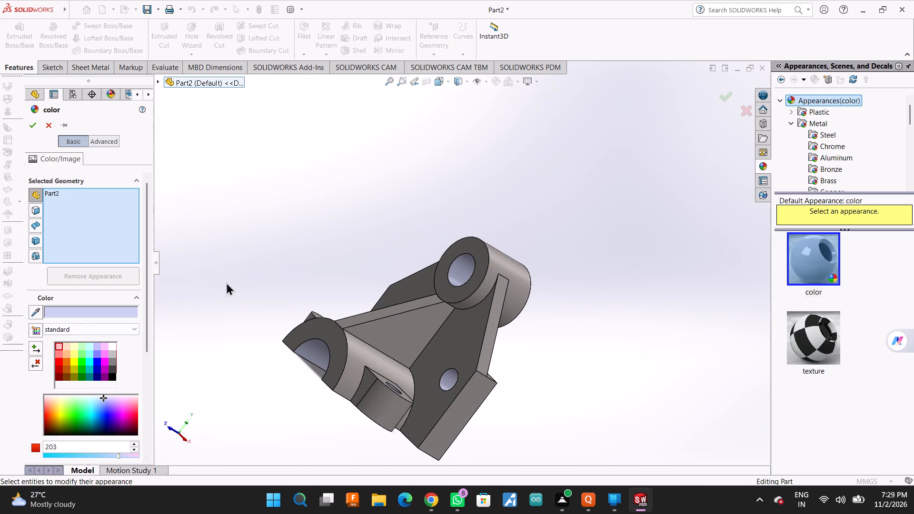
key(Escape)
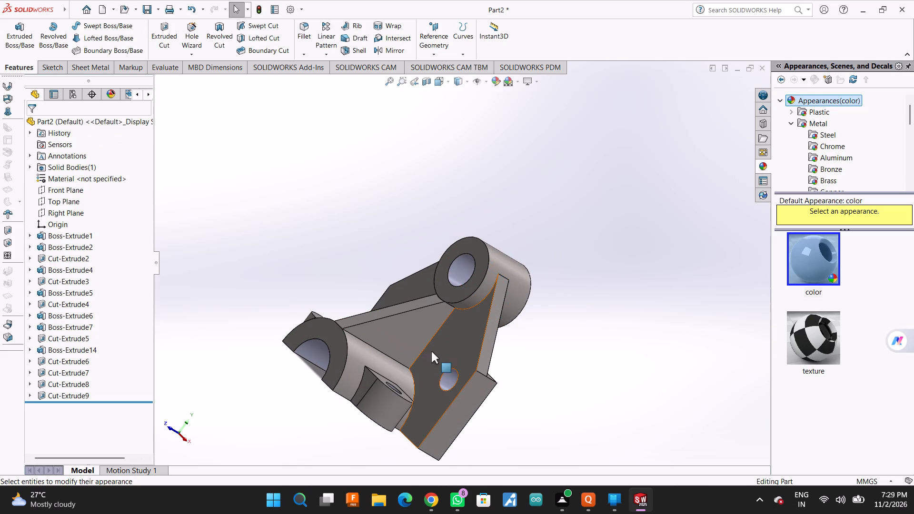
Set the polished steel appearance's primary colour to black on the web's front face beside the rib.
ctrl+click(437, 355)
click(496, 82)
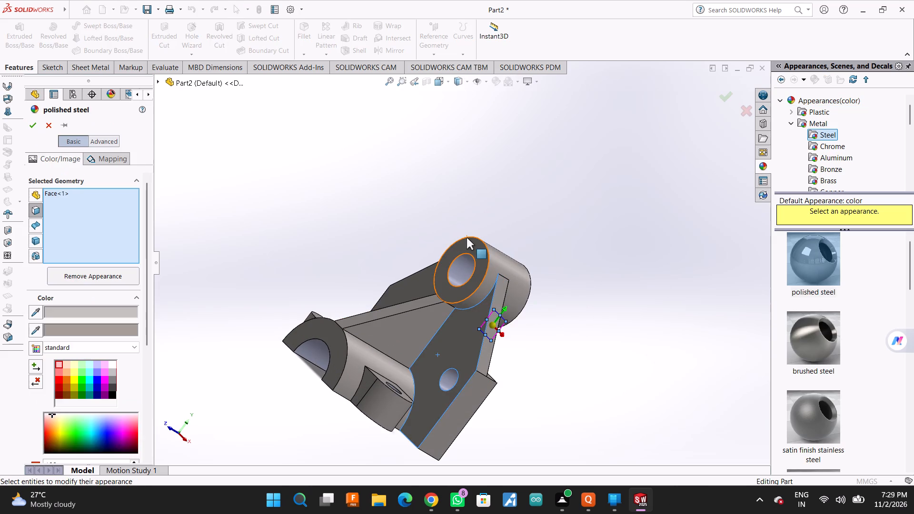
click(63, 313)
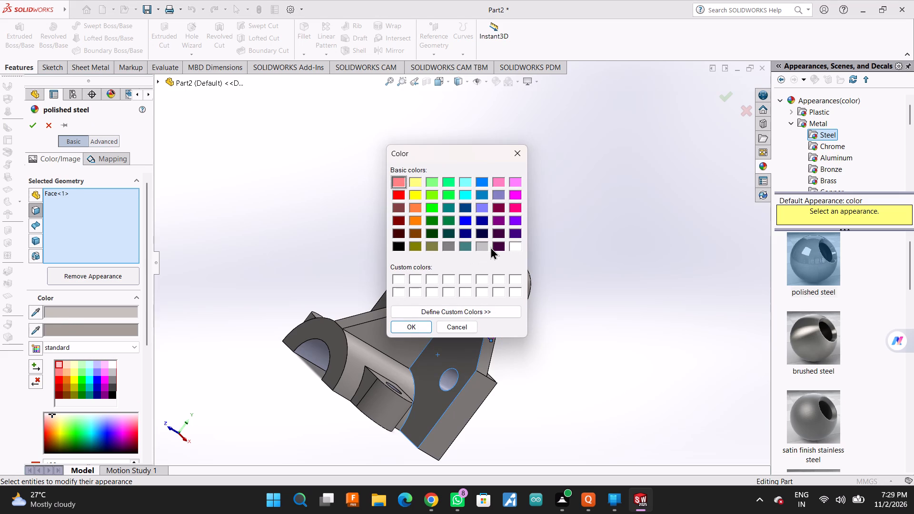
click(398, 246)
click(407, 328)
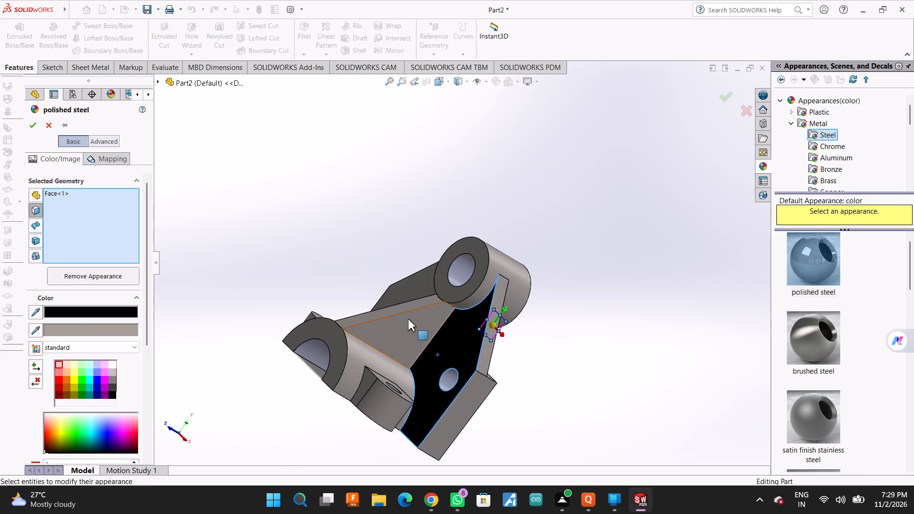
Add the web's other front face, the upper cylinder's front end and outer surface, the boss's outer surfaces and the rib's sloped face to the black selection.
scroll(419, 292, up, 3)
middle_drag(367, 233, 403, 326)
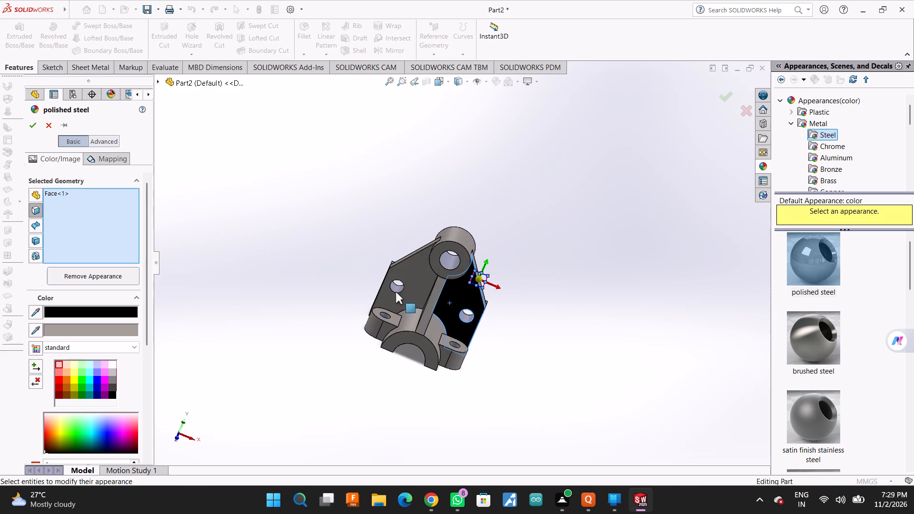
ctrl+click(406, 277)
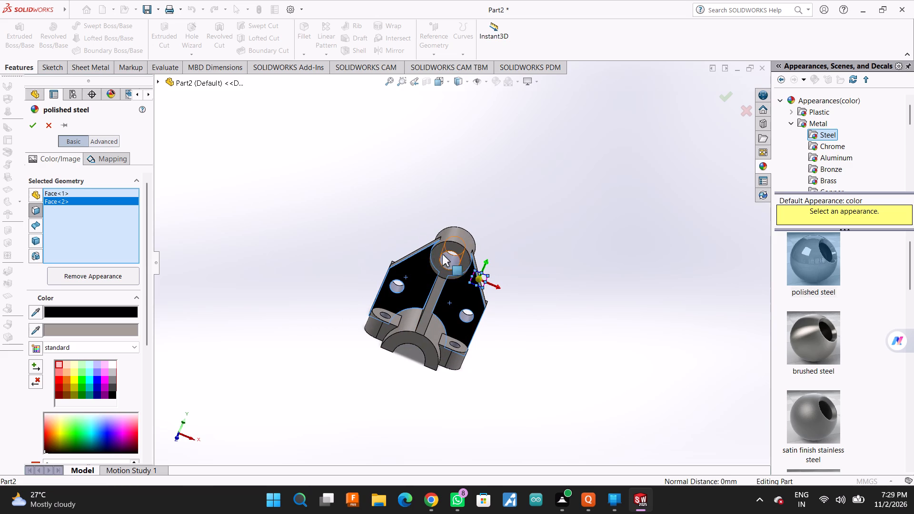
ctrl+click(457, 249)
ctrl+click(466, 237)
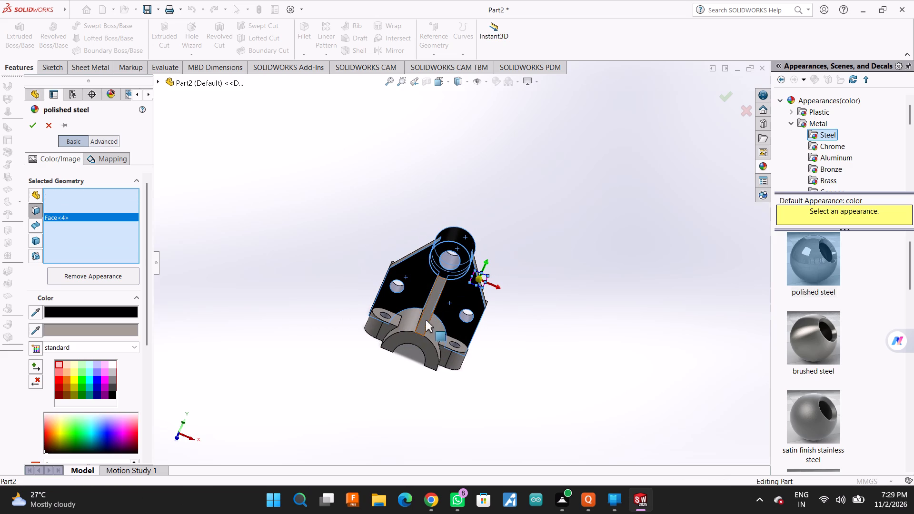
ctrl+click(433, 330)
ctrl+click(407, 320)
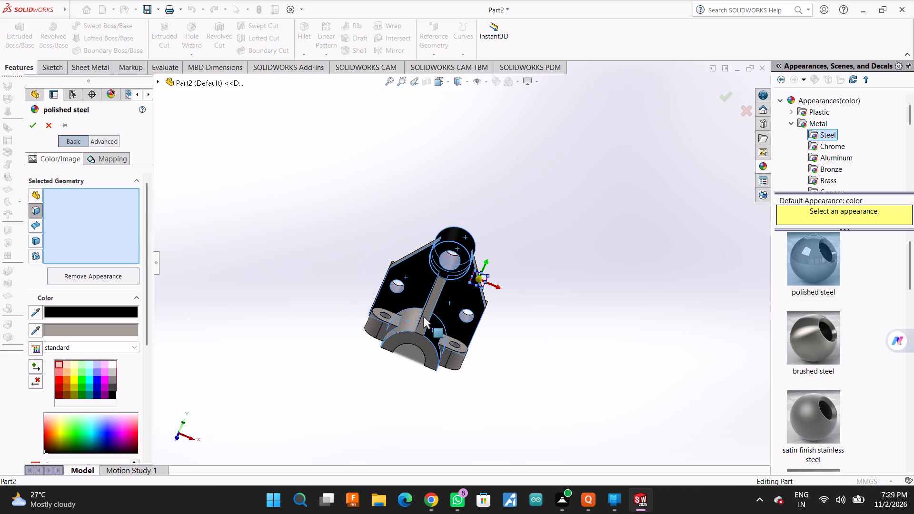
ctrl+click(431, 313)
Add the top and side faces of both lugs and the half-cylinder boss's front end face to the black selection.
ctrl+click(392, 325)
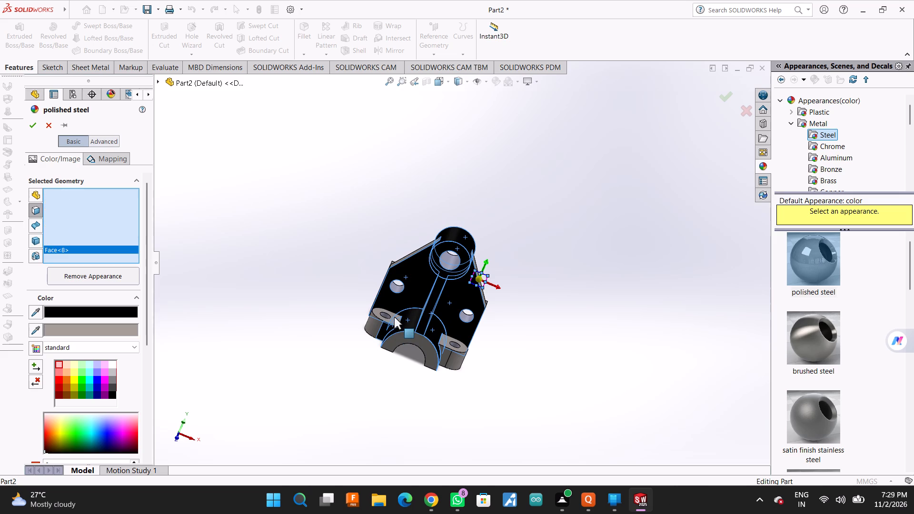
ctrl+click(397, 317)
ctrl+click(375, 325)
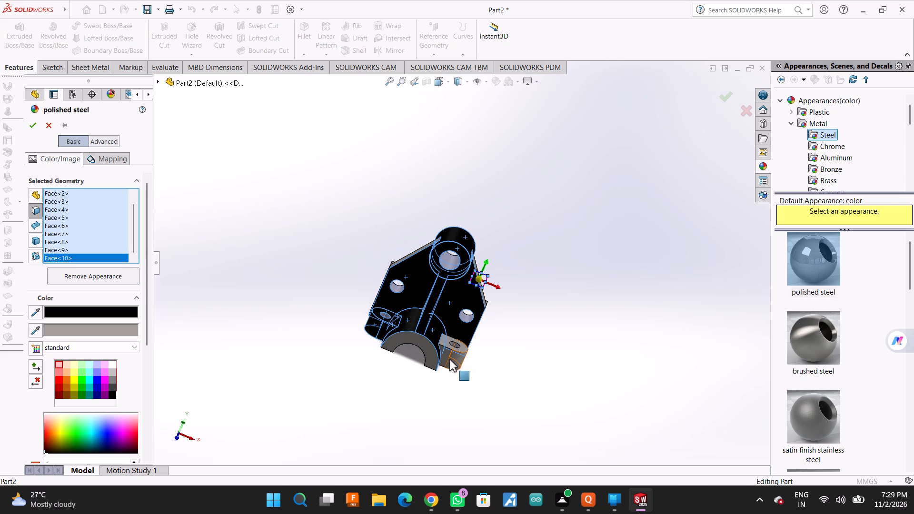
ctrl+click(450, 359)
ctrl+click(447, 341)
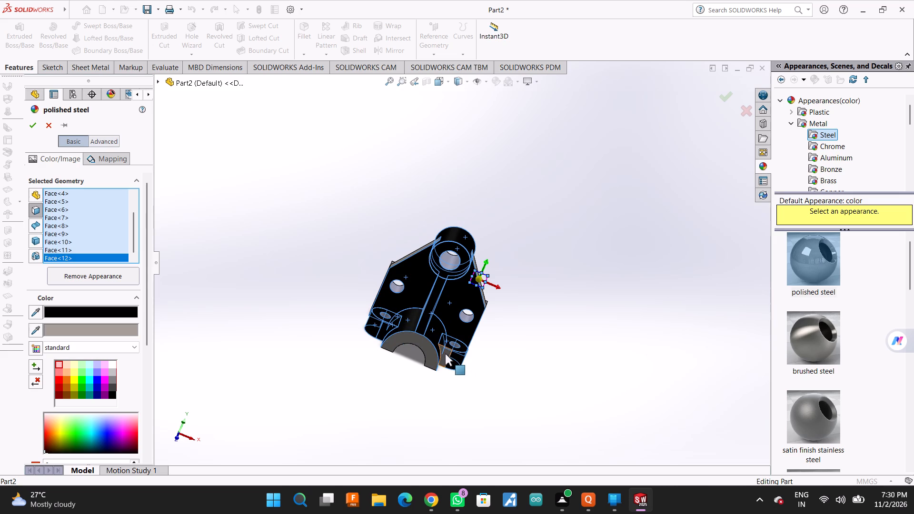
ctrl+click(445, 354)
ctrl+click(431, 356)
Add one side face of the rib to the black selection, keeping the neighbouring lug and boss surfaces selected.
middle_drag(506, 357, 487, 353)
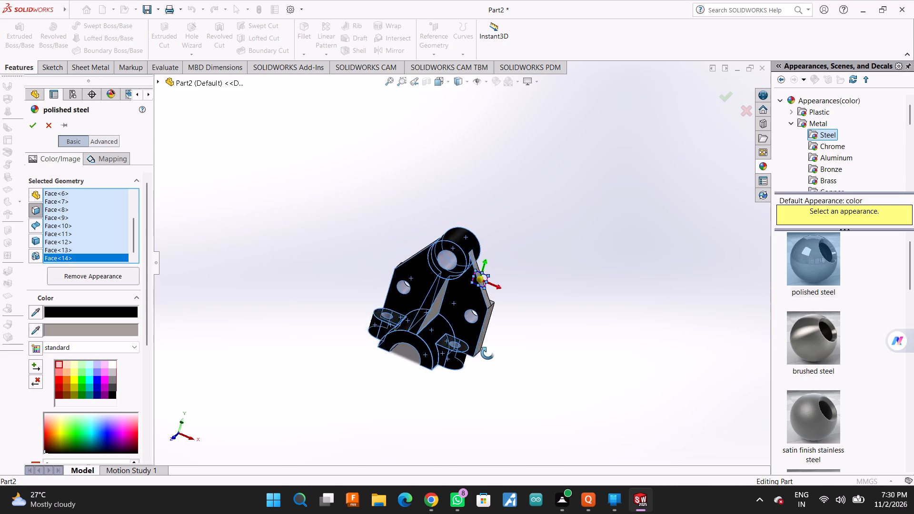
middle_drag(487, 353, 451, 342)
middle_drag(444, 341, 438, 341)
middle_click(409, 346)
ctrl+click(435, 304)
middle_drag(532, 355, 510, 359)
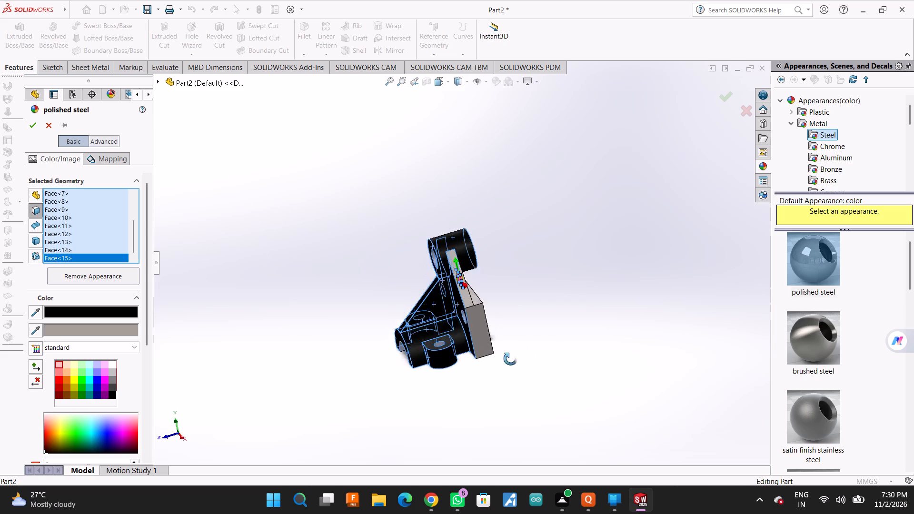
middle_drag(510, 359, 491, 373)
ctrl+click(448, 351)
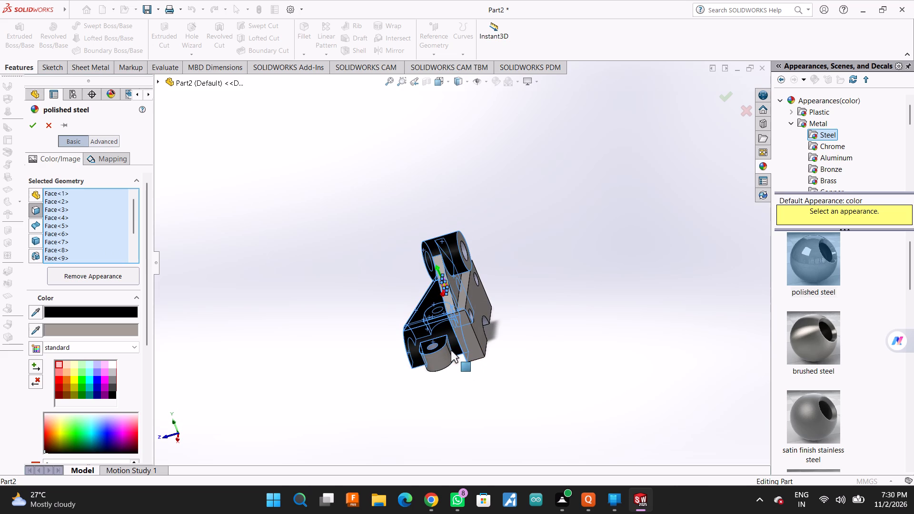
ctrl+click(445, 356)
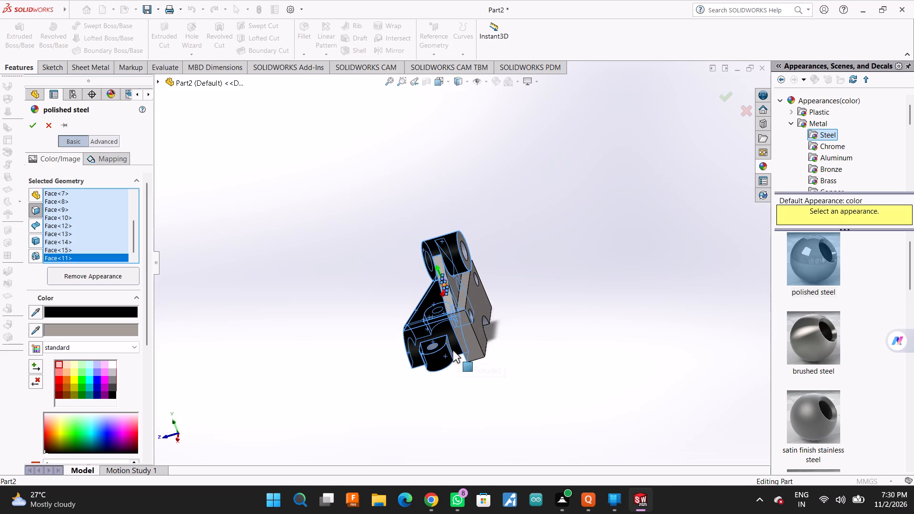
ctrl+click(453, 350)
ctrl+click(455, 346)
Add the web's lower back face, side face, ledge, upper back face and one slanted edge to the black selection.
scroll(462, 358, down, 2)
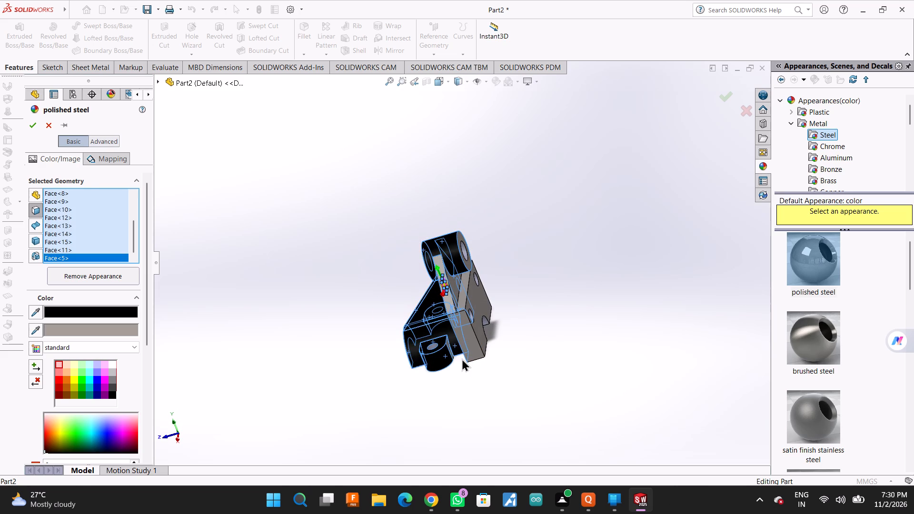
scroll(462, 358, down, 3)
middle_drag(463, 363, 445, 371)
ctrl+click(439, 317)
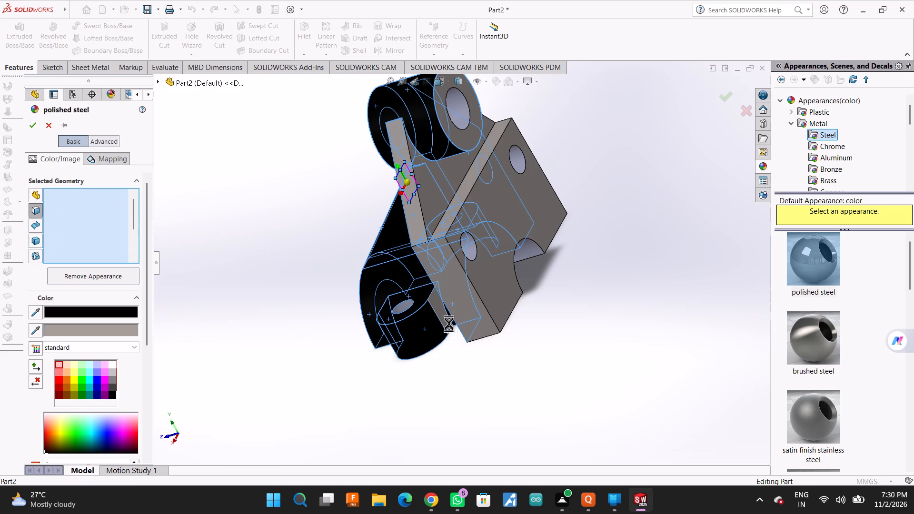
ctrl+click(491, 300)
ctrl+click(467, 322)
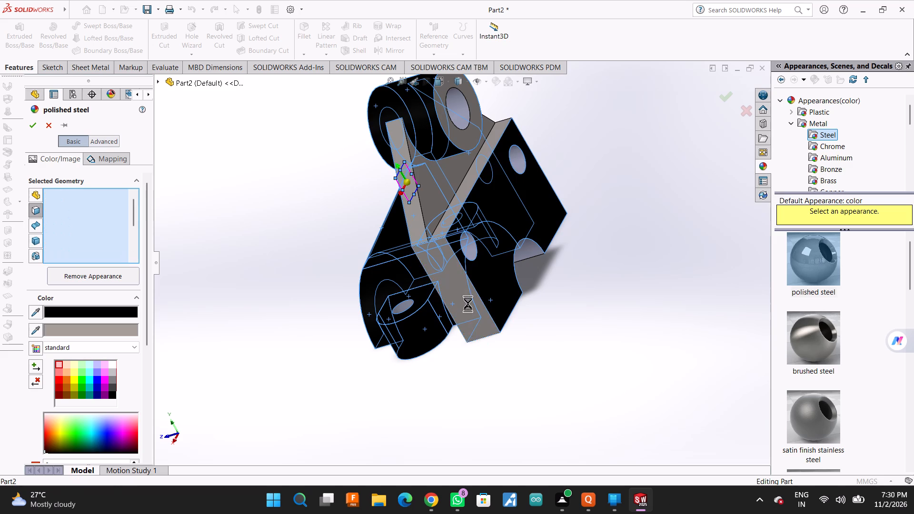
ctrl+click(457, 208)
ctrl+click(423, 214)
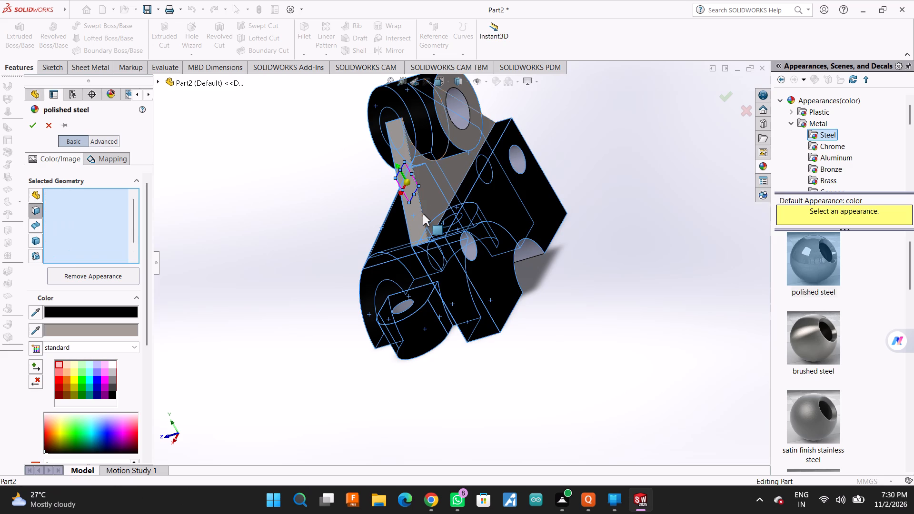
ctrl+click(411, 218)
Add the upper cylinder's rear end, the remaining web edge faces and the rib's other side, and apply the black colour.
middle_drag(606, 207, 601, 217)
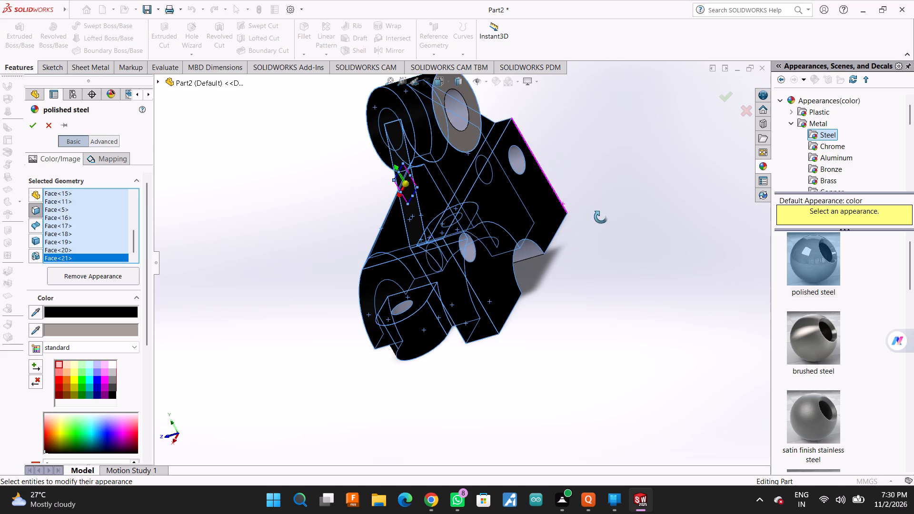
middle_drag(601, 217, 569, 297)
scroll(576, 277, down, 1)
ctrl+click(363, 199)
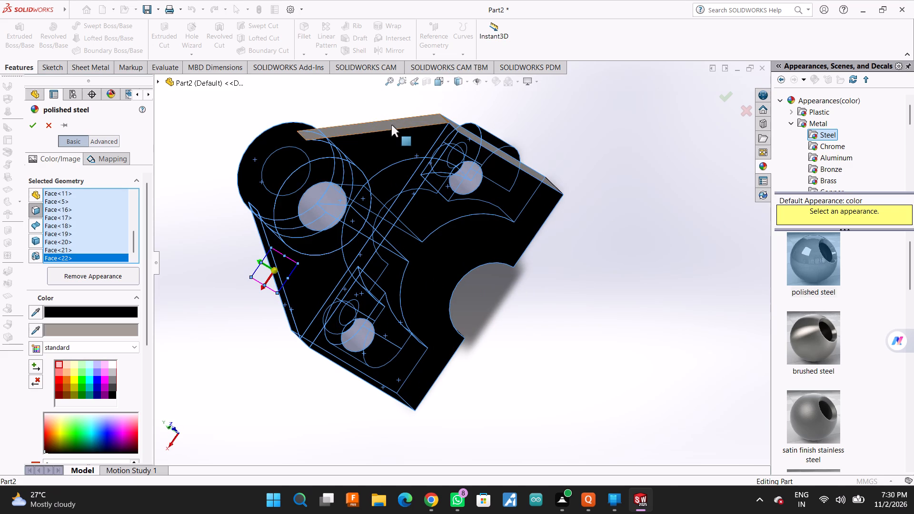
ctrl+click(391, 125)
middle_drag(531, 127, 521, 210)
ctrl+click(509, 163)
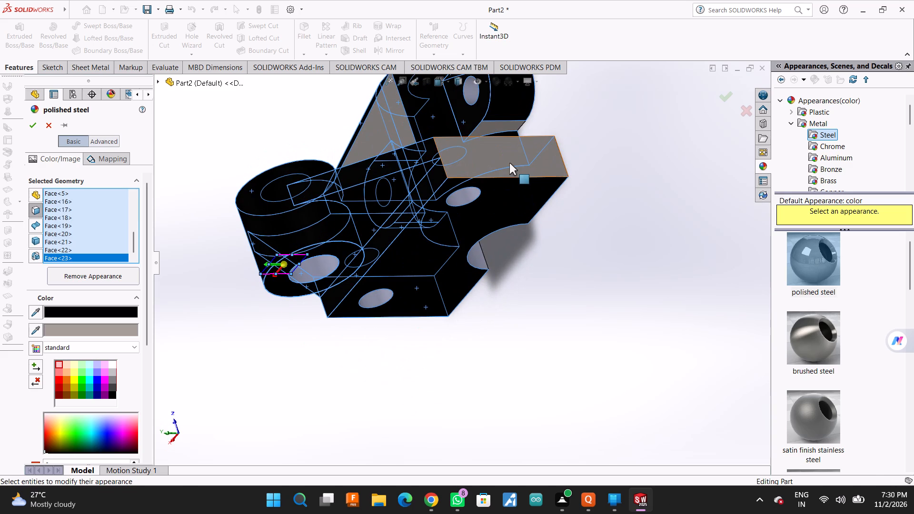
ctrl+click(512, 126)
middle_drag(558, 229, 618, 198)
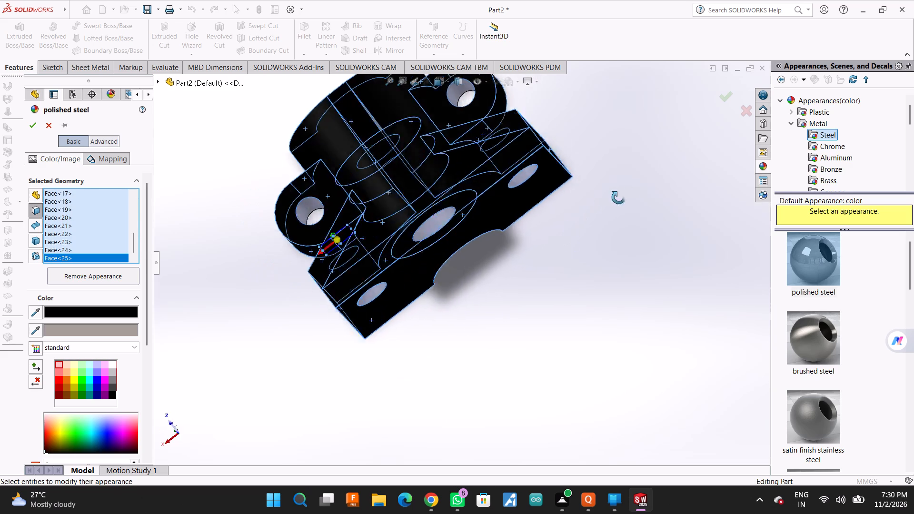
middle_drag(618, 198, 571, 277)
ctrl+click(387, 199)
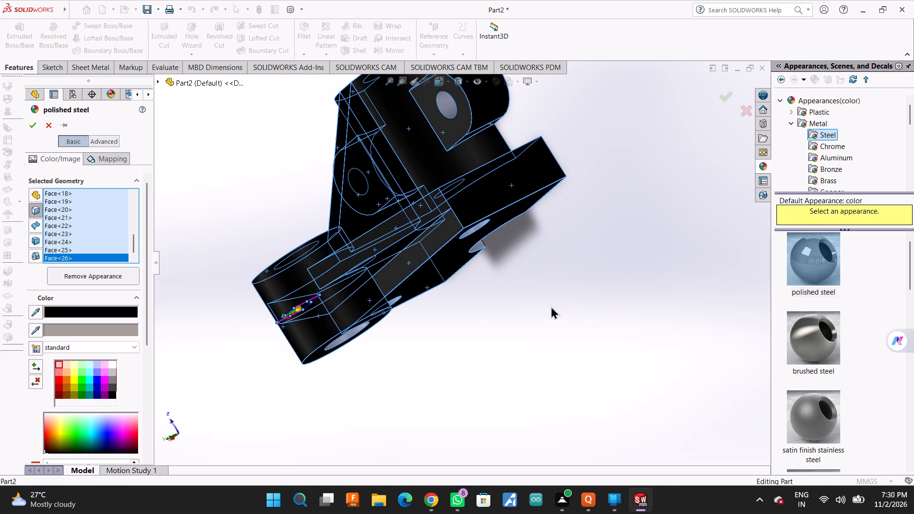
middle_drag(548, 278, 645, 117)
scroll(620, 188, up, 1)
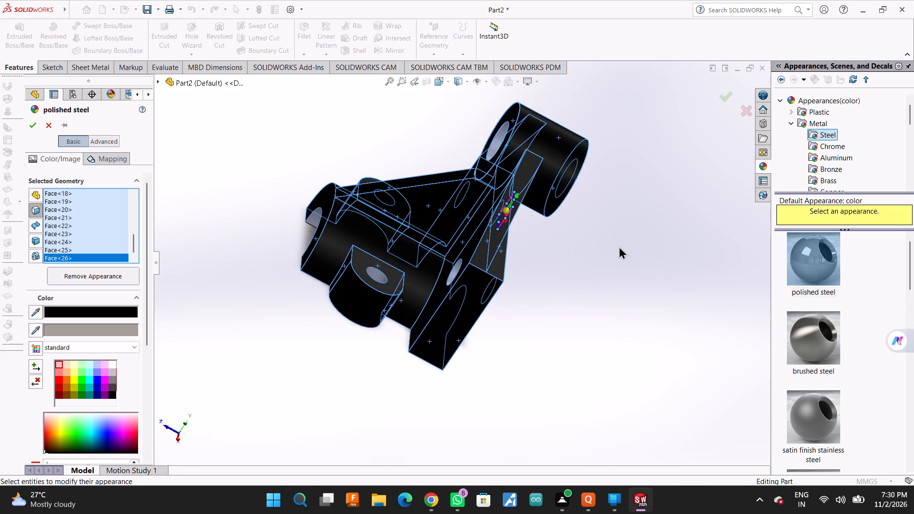
scroll(618, 247, up, 2)
click(29, 127)
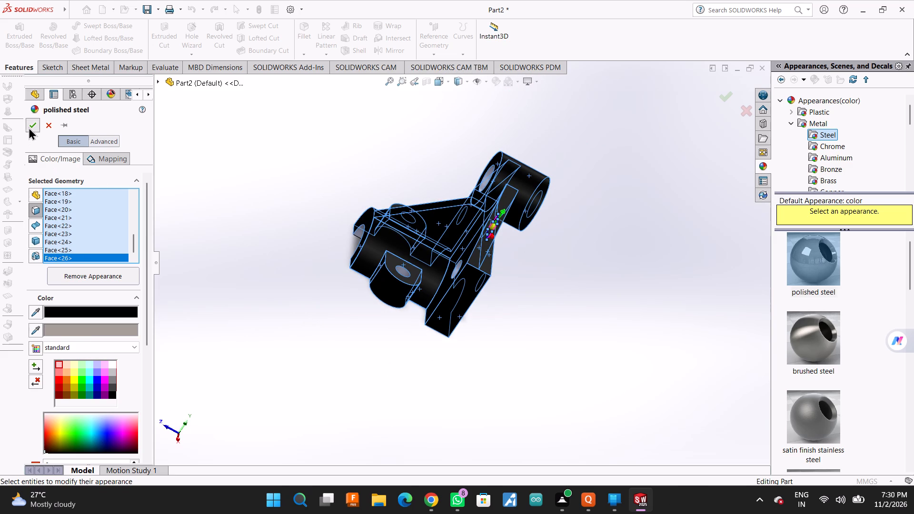
Examine the recoloured bracket from several sides, with the appearances library collapsed, to check its black faces.
middle_drag(369, 178, 463, 262)
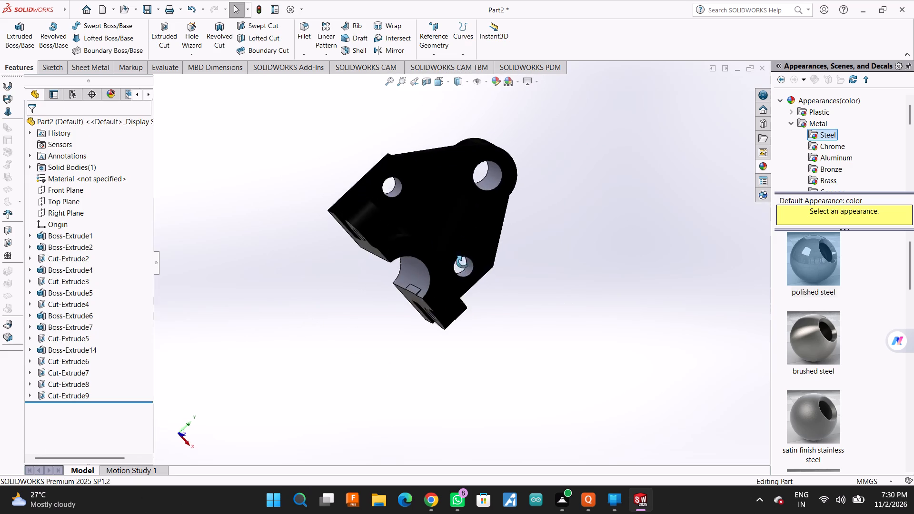
middle_drag(463, 262, 362, 204)
scroll(484, 273, up, 2)
middle_drag(398, 237, 407, 242)
scroll(405, 241, up, 1)
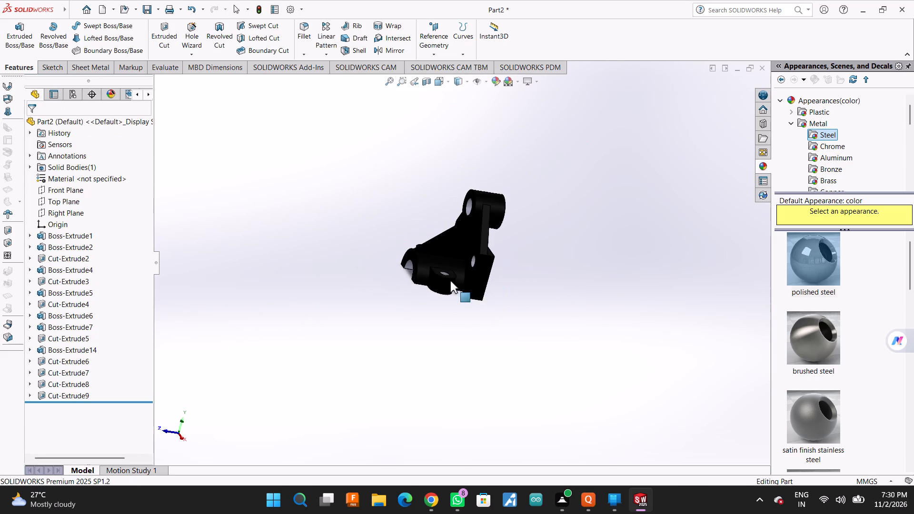
scroll(407, 216, down, 2)
middle_drag(420, 255, 467, 272)
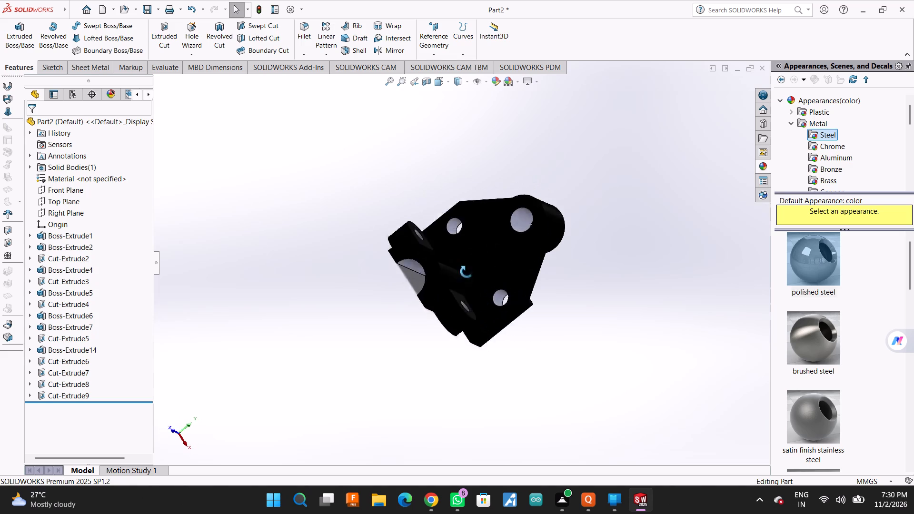
middle_drag(467, 272, 433, 230)
drag(773, 346, 913, 347)
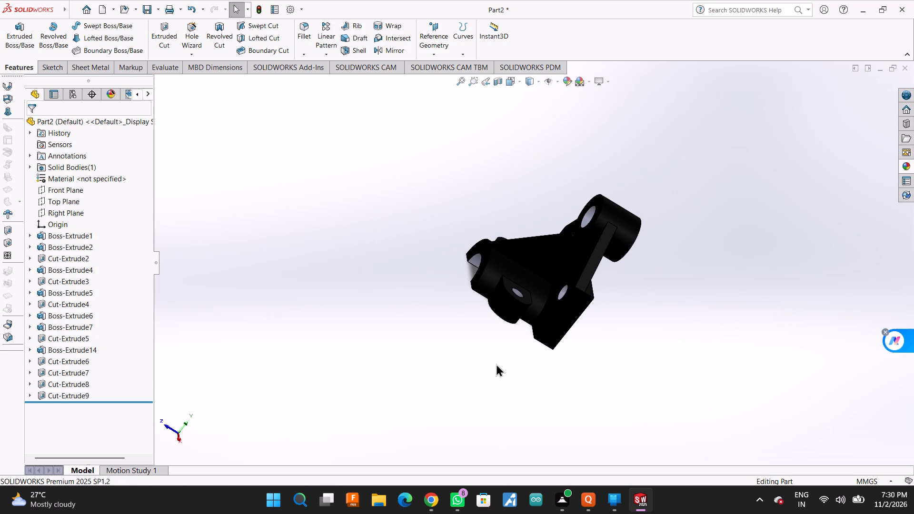
middle_drag(661, 172, 570, 154)
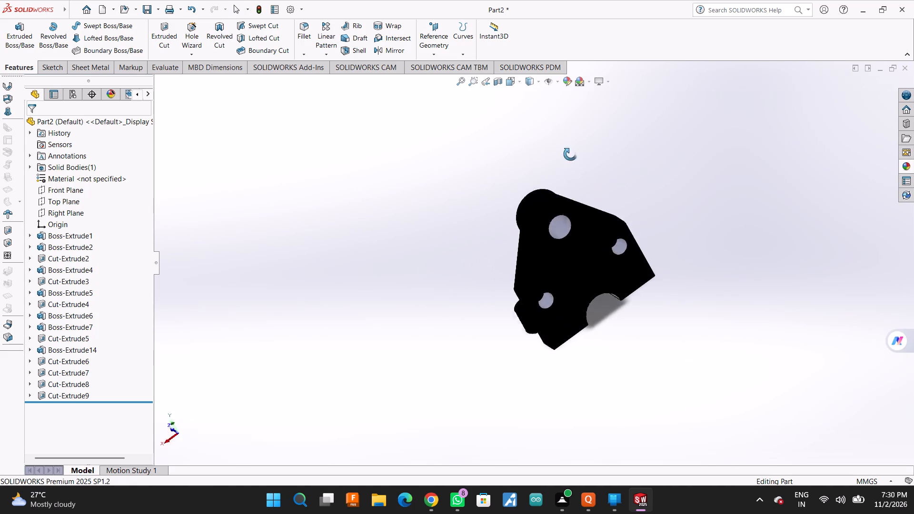
middle_drag(570, 154, 630, 81)
middle_drag(646, 216, 452, 277)
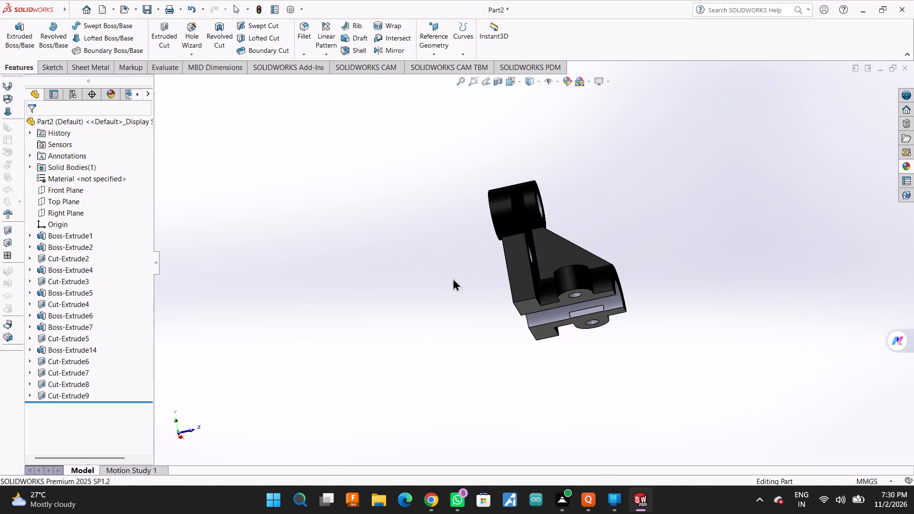
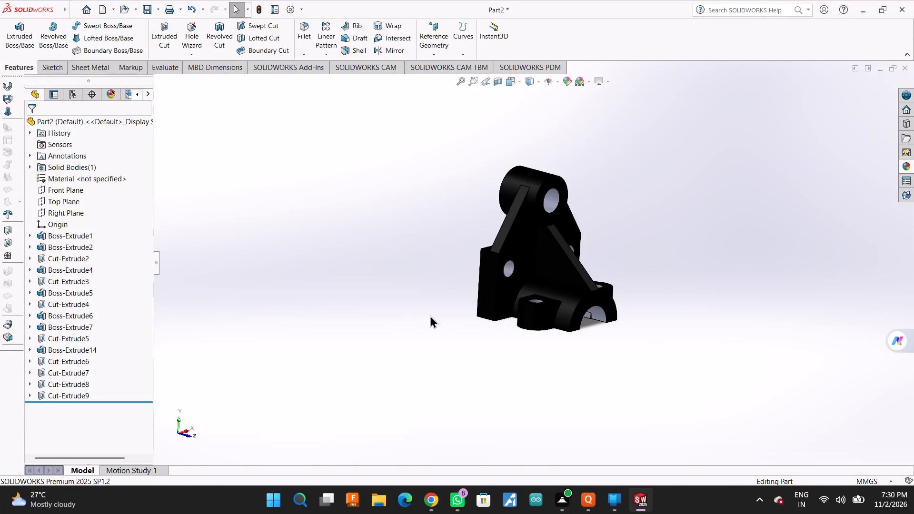
Start a new line sketch on the Front Plane, with the bracket set to the isometric view beforehand.
key(space)
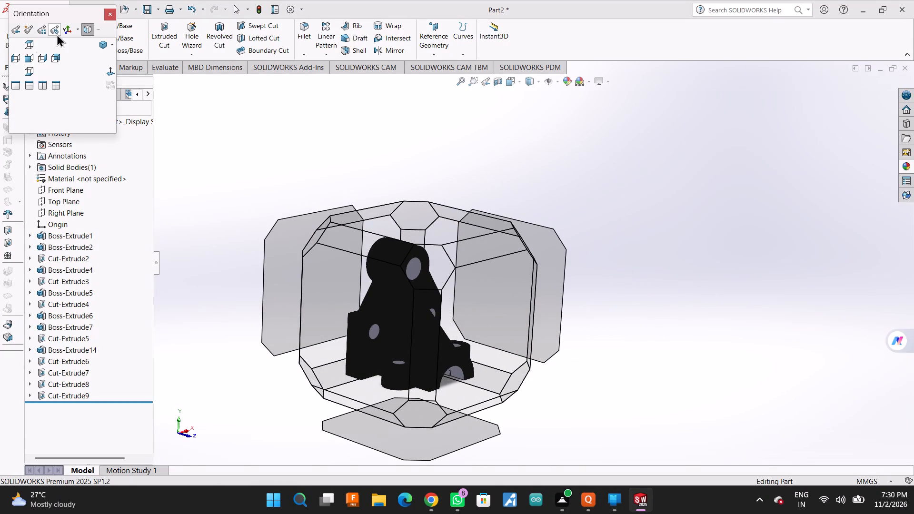
click(105, 41)
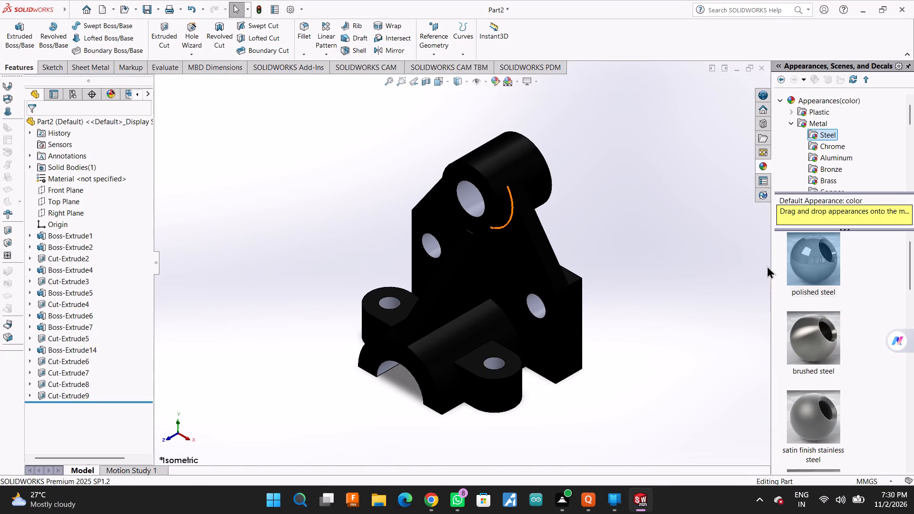
drag(771, 267, 913, 253)
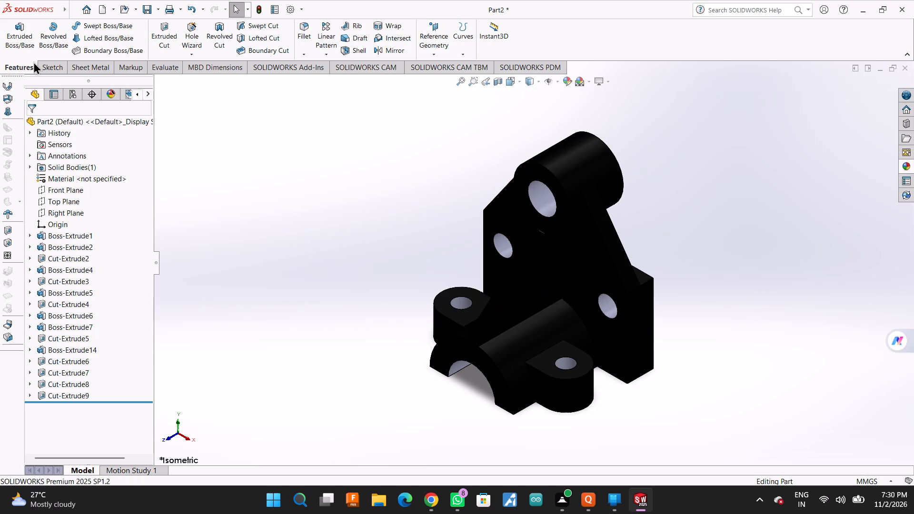
click(48, 70)
click(67, 25)
scroll(304, 193, up, 1)
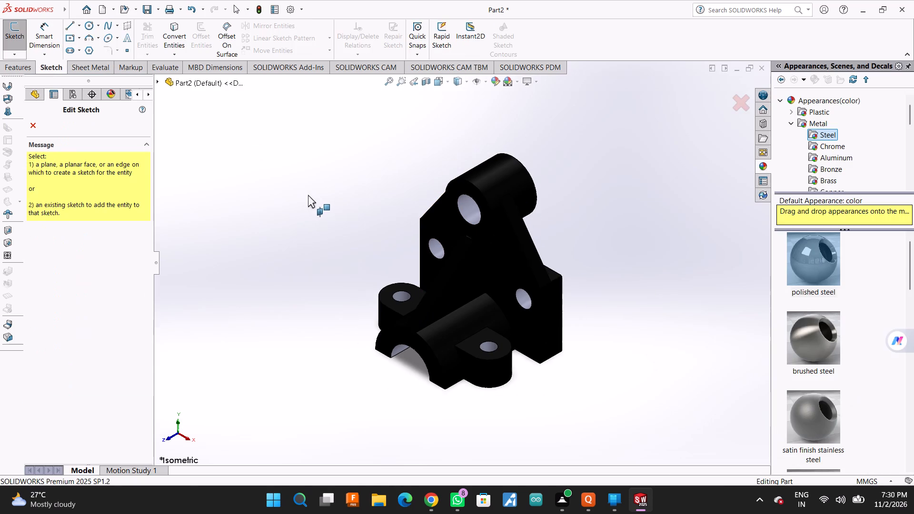
scroll(308, 195, up, 2)
click(159, 81)
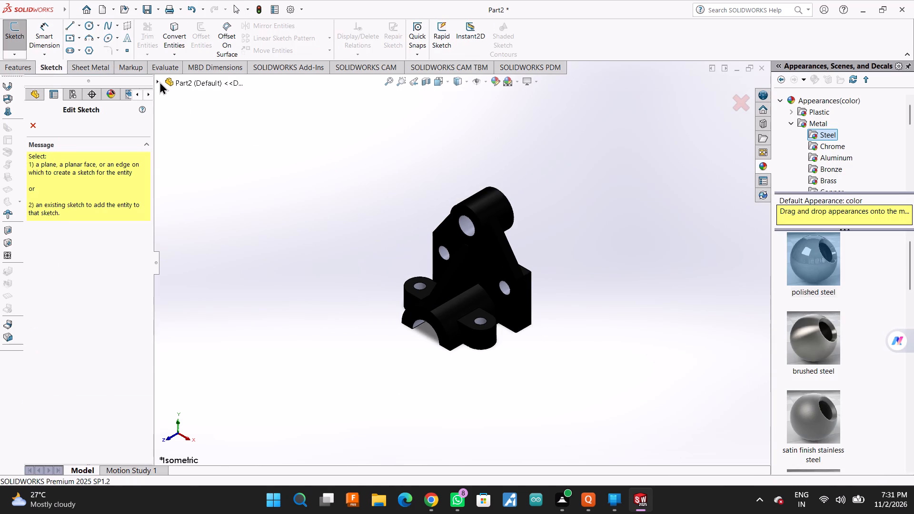
click(187, 151)
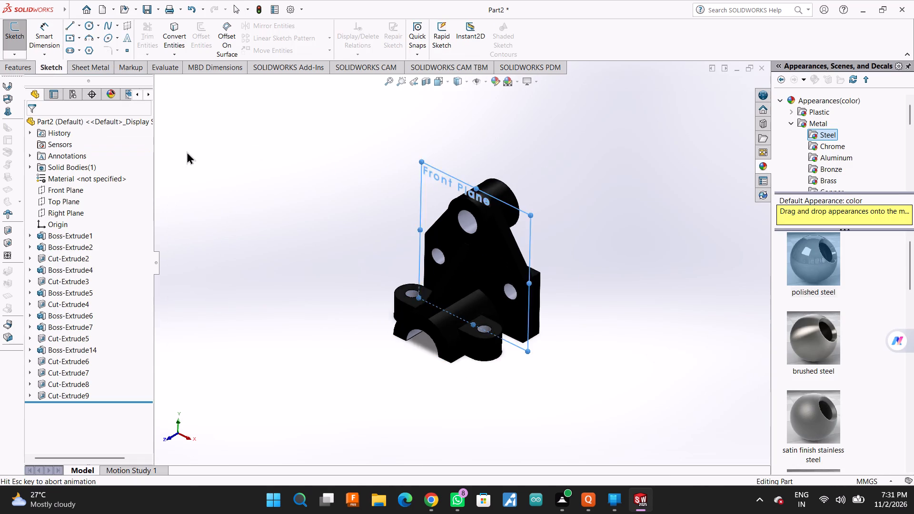
Sketch an open C-shape beside the bracket: a vertical line about 54 mm, lower horizontal about 37 mm, upper horizontal about 33 mm.
scroll(271, 211, up, 5)
scroll(702, 250, down, 1)
scroll(592, 247, down, 1)
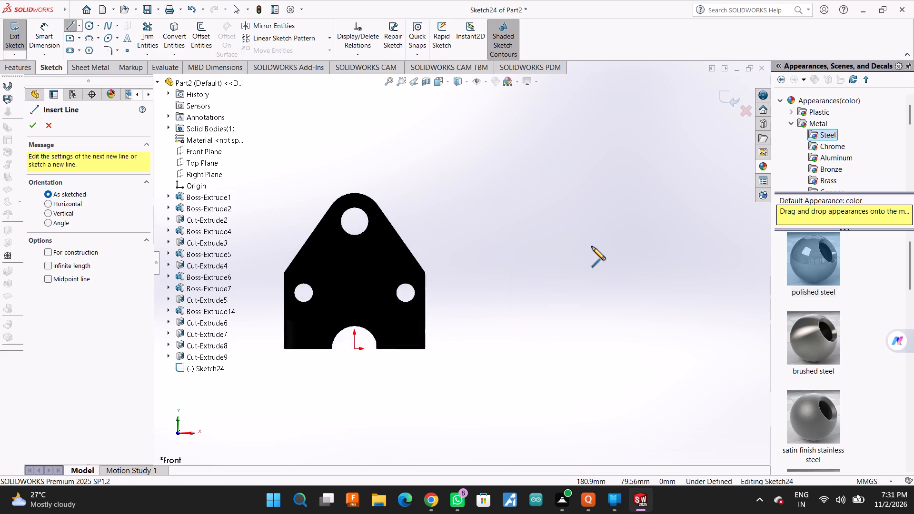
scroll(592, 247, down, 1)
scroll(552, 231, down, 3)
click(505, 188)
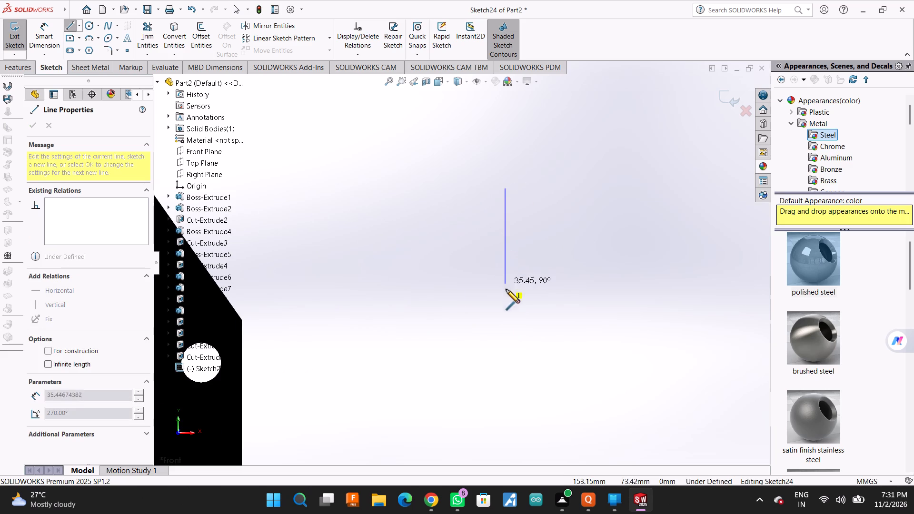
click(503, 333)
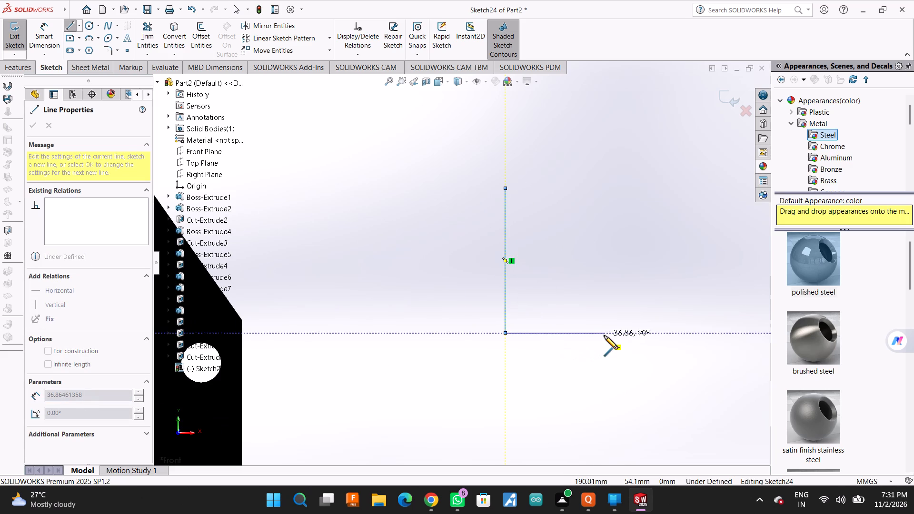
click(605, 336)
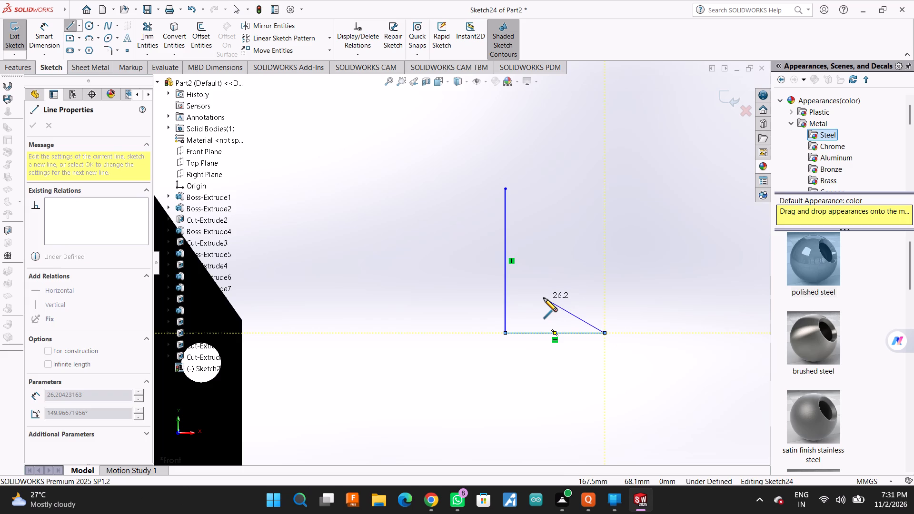
key(Escape)
key(Escape)
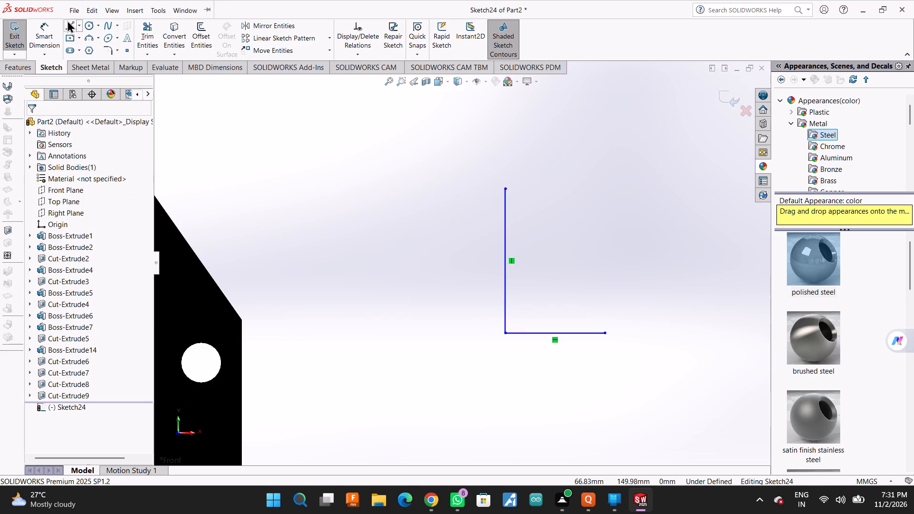
click(67, 20)
click(505, 188)
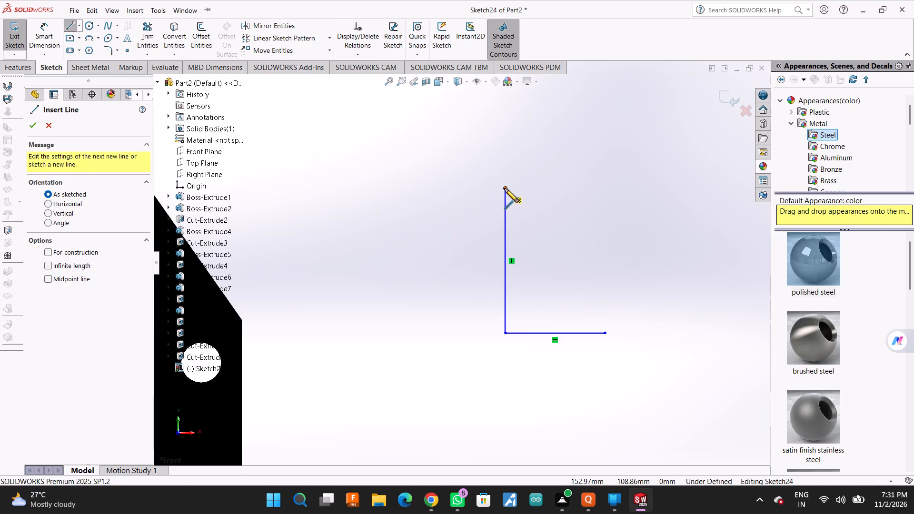
click(594, 189)
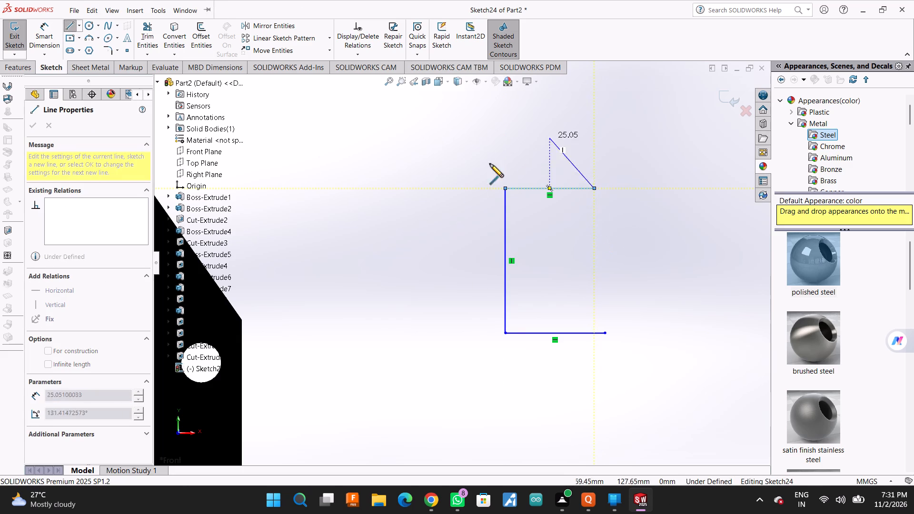
click(505, 188)
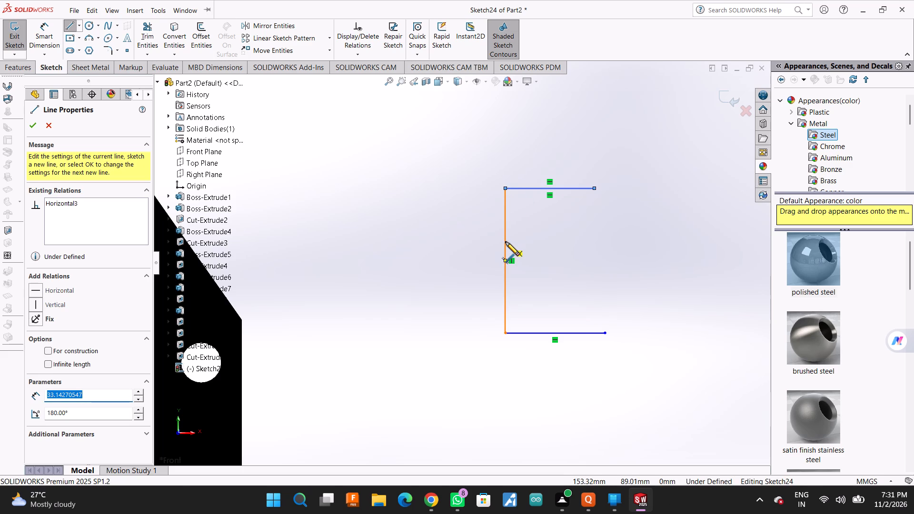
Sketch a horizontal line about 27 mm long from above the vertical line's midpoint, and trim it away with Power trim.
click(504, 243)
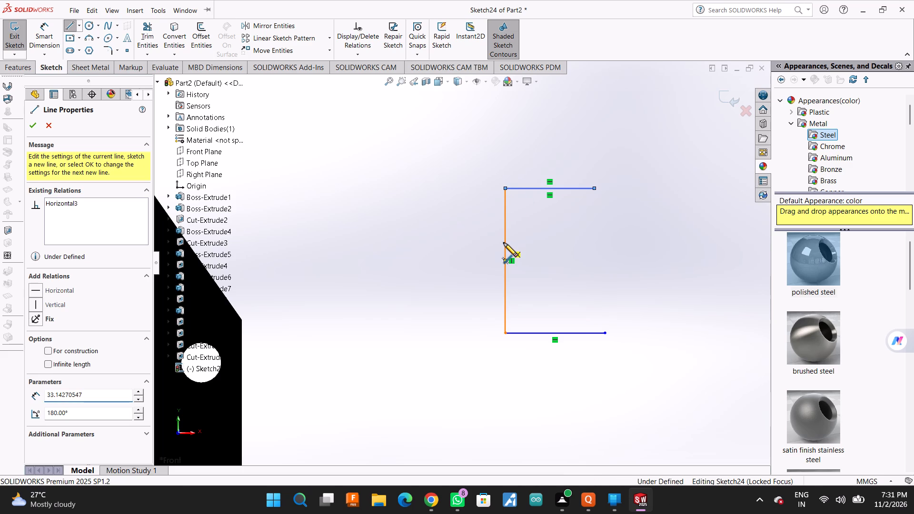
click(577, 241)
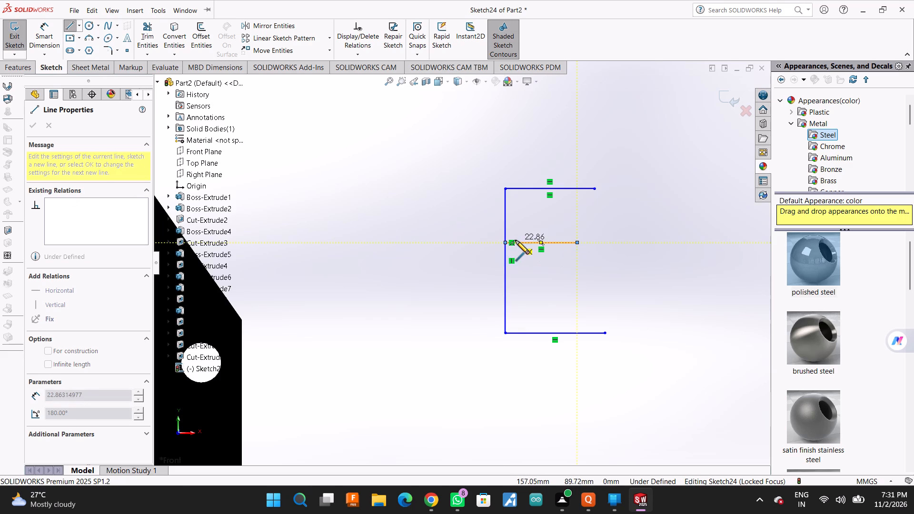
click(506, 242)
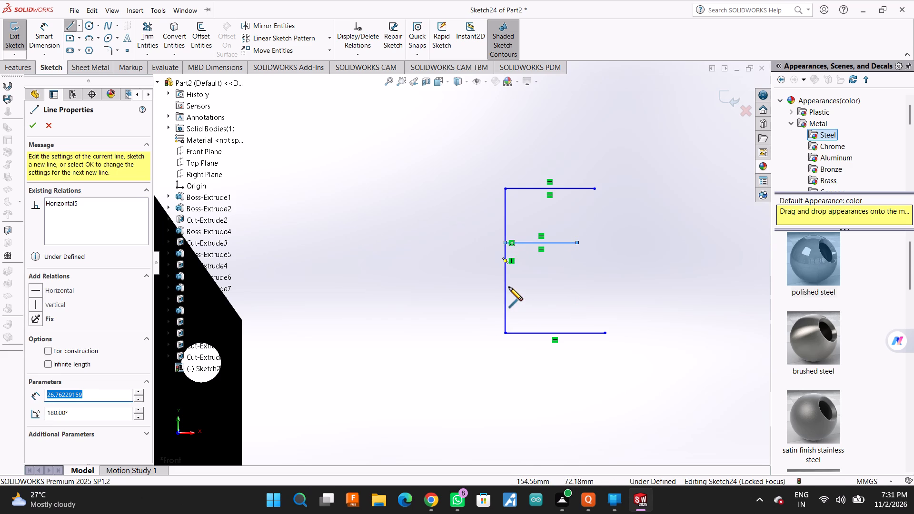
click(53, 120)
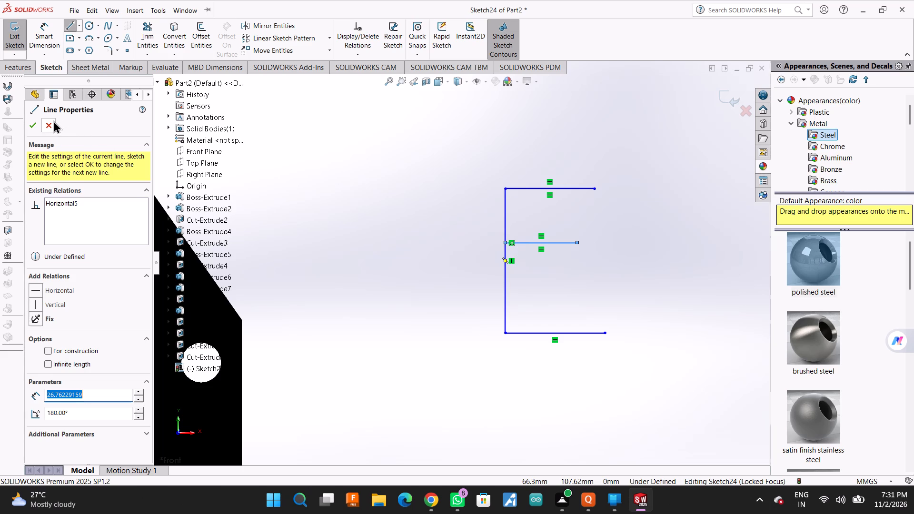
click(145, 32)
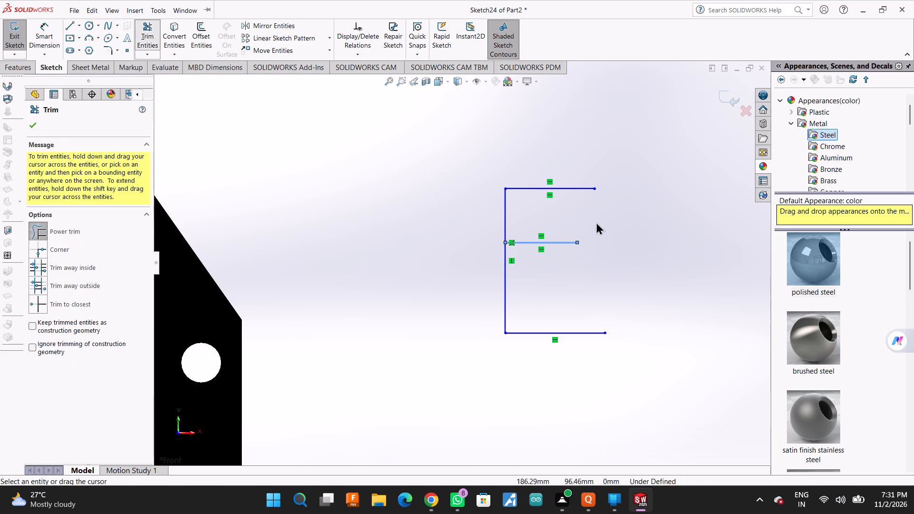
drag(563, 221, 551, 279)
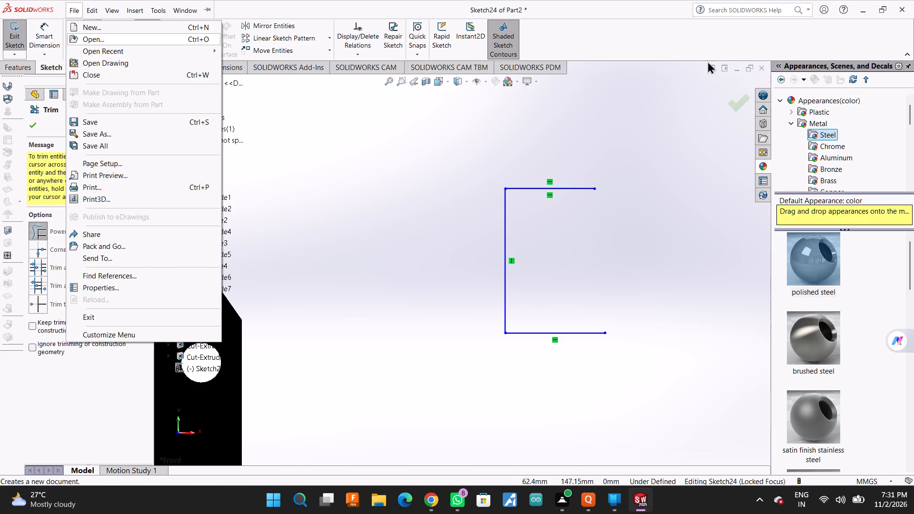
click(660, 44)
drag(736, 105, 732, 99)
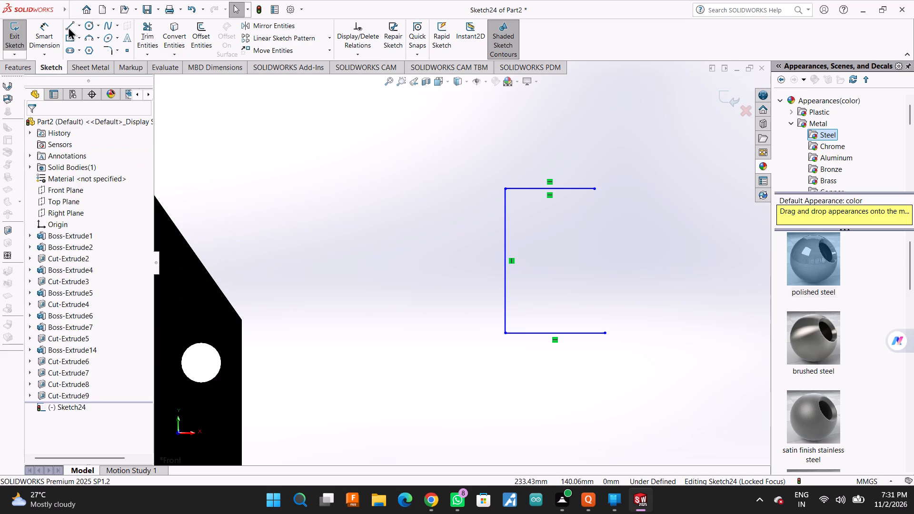
Sketch a horizontal middle line from the vertical line's midpoint, slightly shorter than the upper line, forming an E-shape.
click(68, 27)
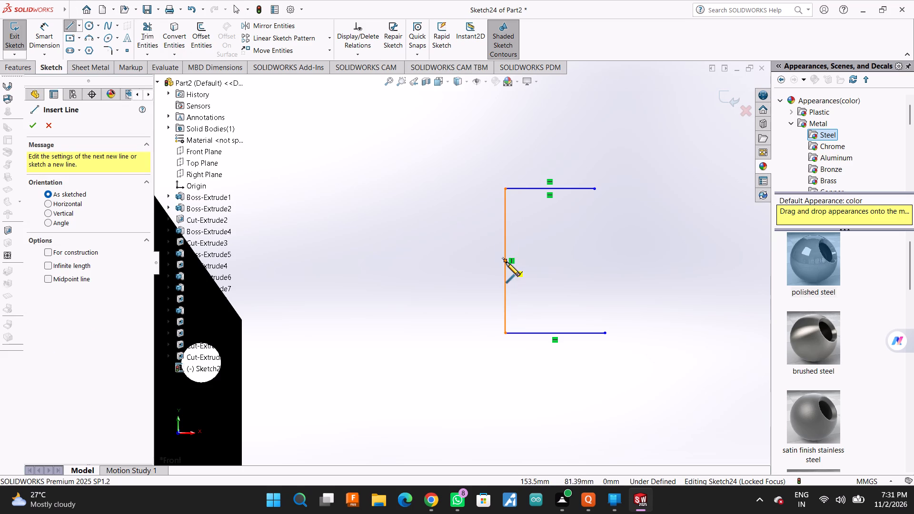
click(506, 262)
click(582, 263)
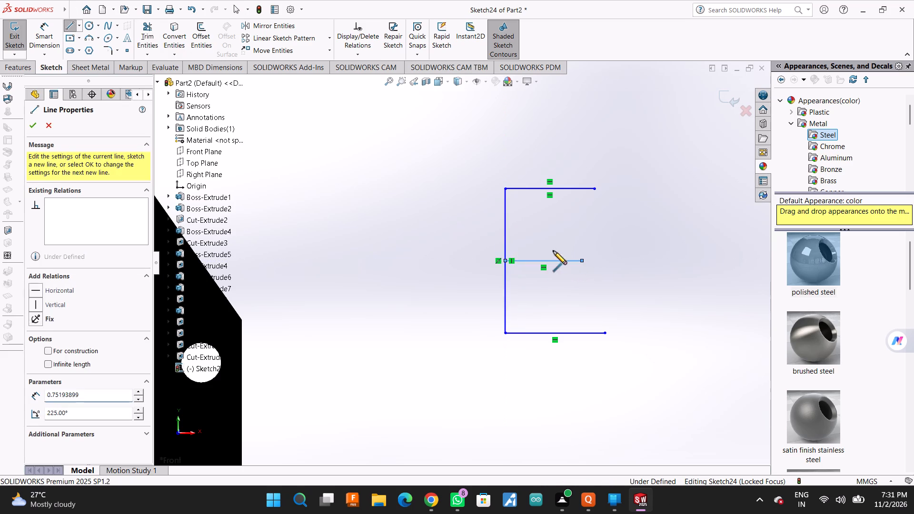
Dimension the E-shape's vertical line to 55 mm.
click(45, 24)
click(505, 232)
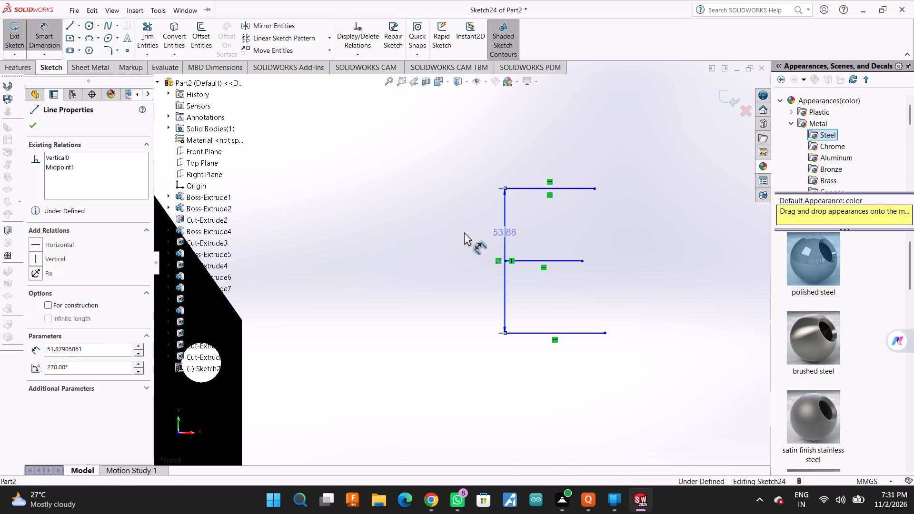
click(442, 253)
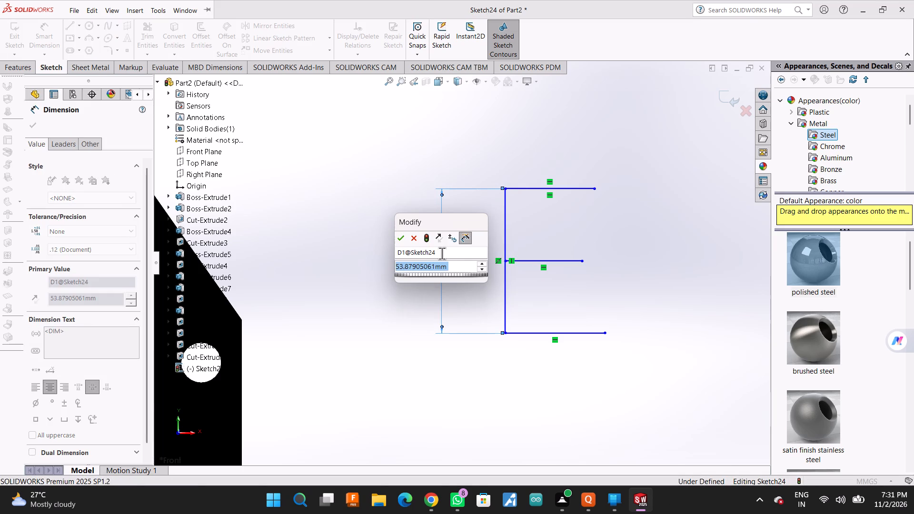
text(55)
key(Return)
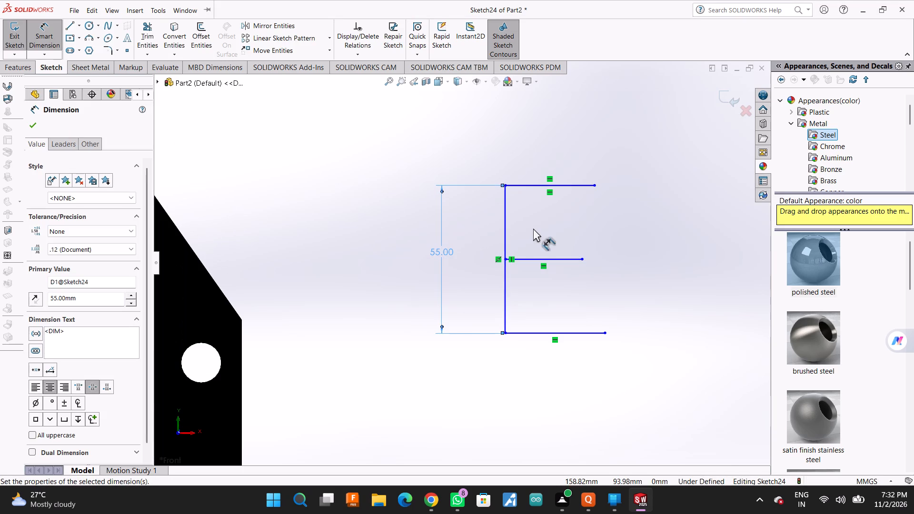
Add a driven dimension for the spacing between the E-shape's upper and middle horizontal lines.
click(557, 259)
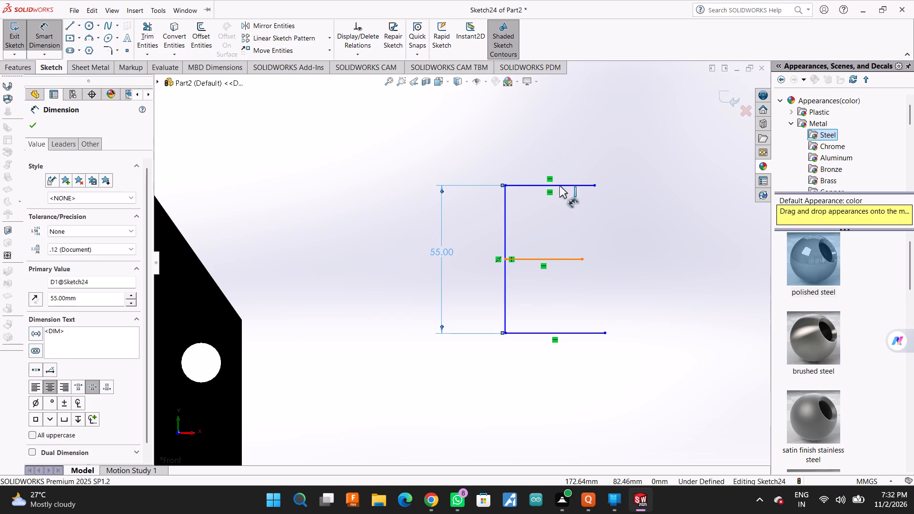
click(559, 183)
click(465, 224)
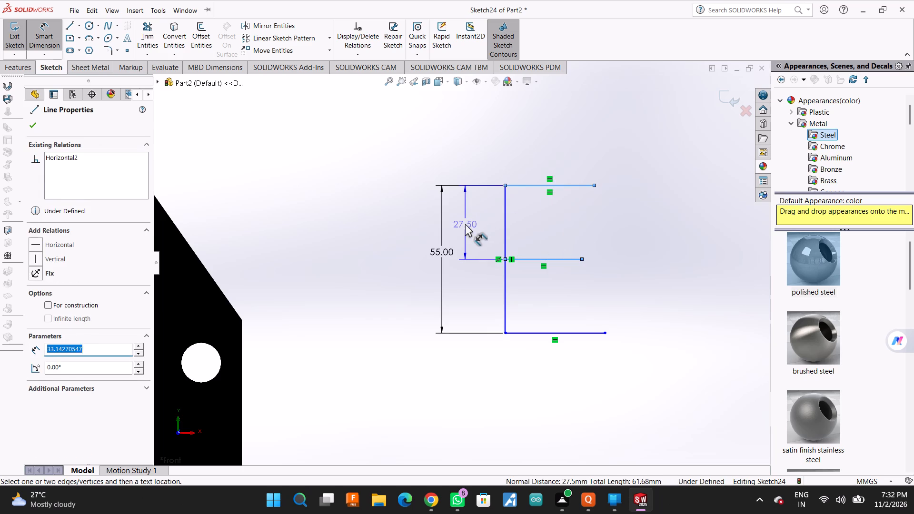
click(518, 243)
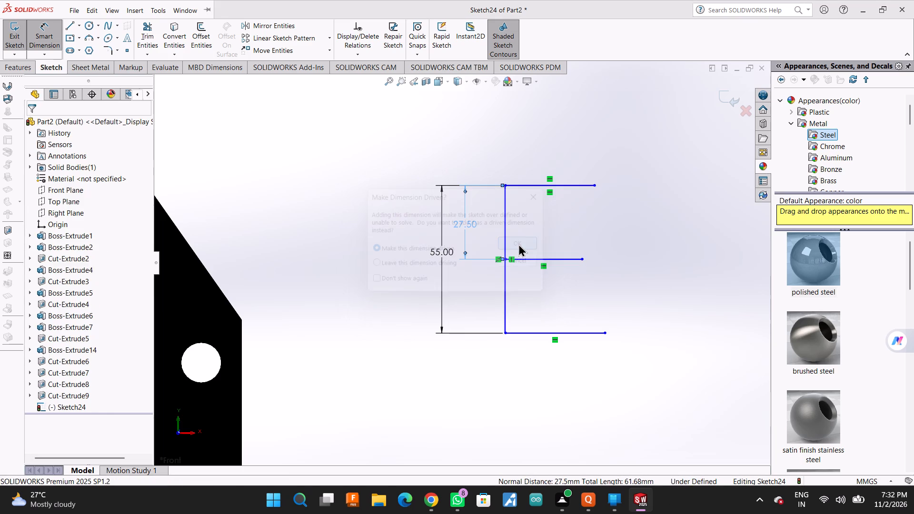
Dimension the upper and lower horizontal lines of the E-shape to 33 mm each.
click(562, 185)
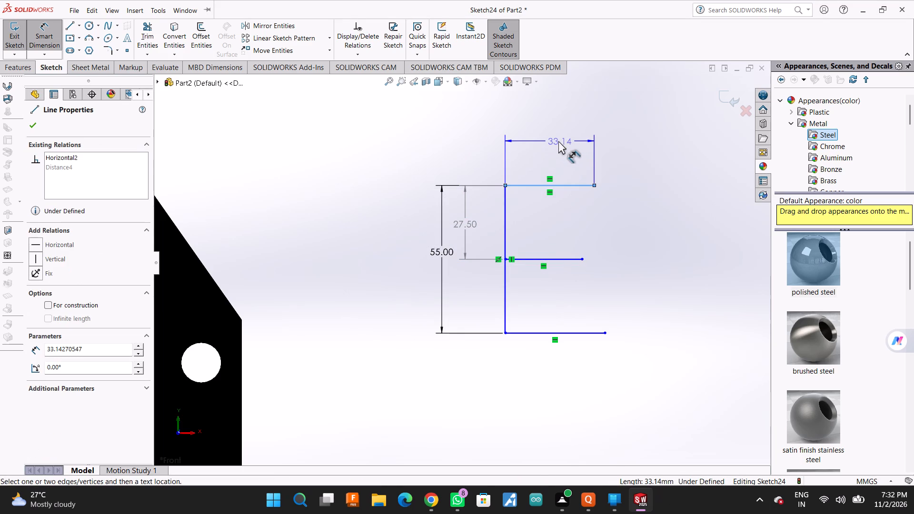
click(550, 140)
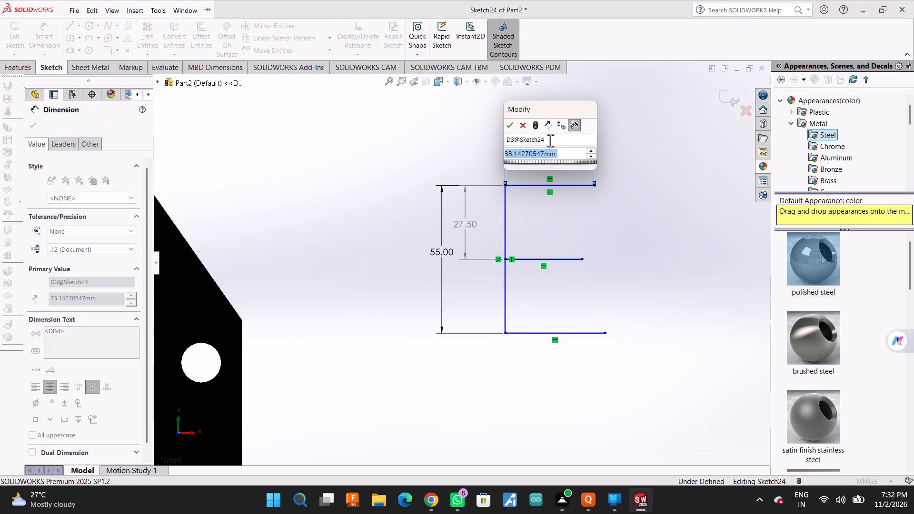
key(3)
key(3)
key(Return)
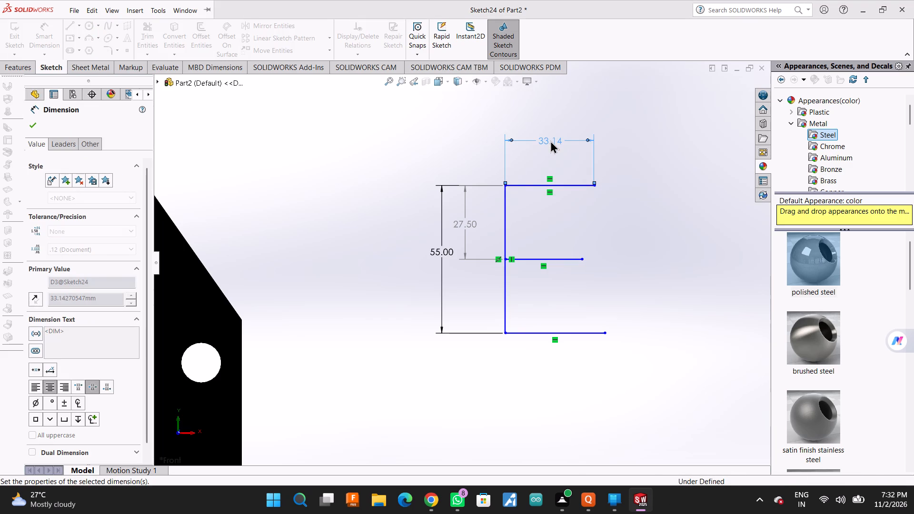
click(586, 331)
click(566, 293)
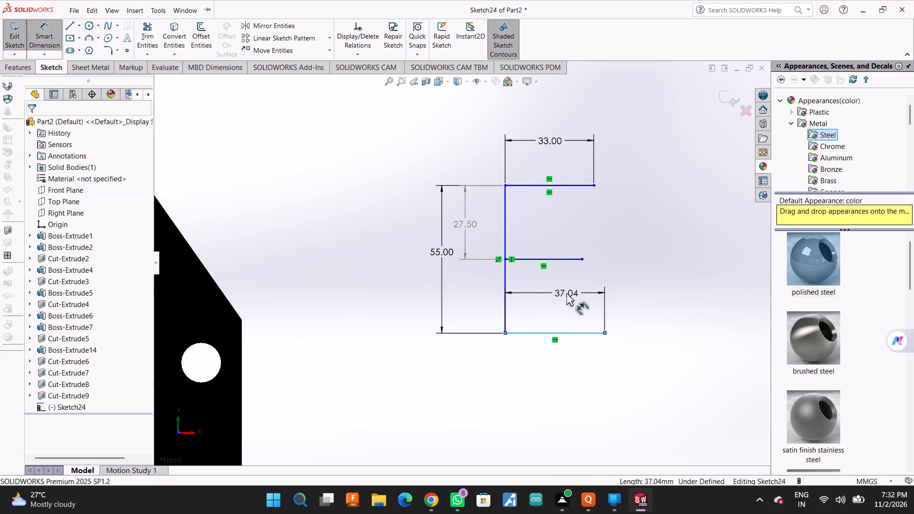
text(33)
key(Return)
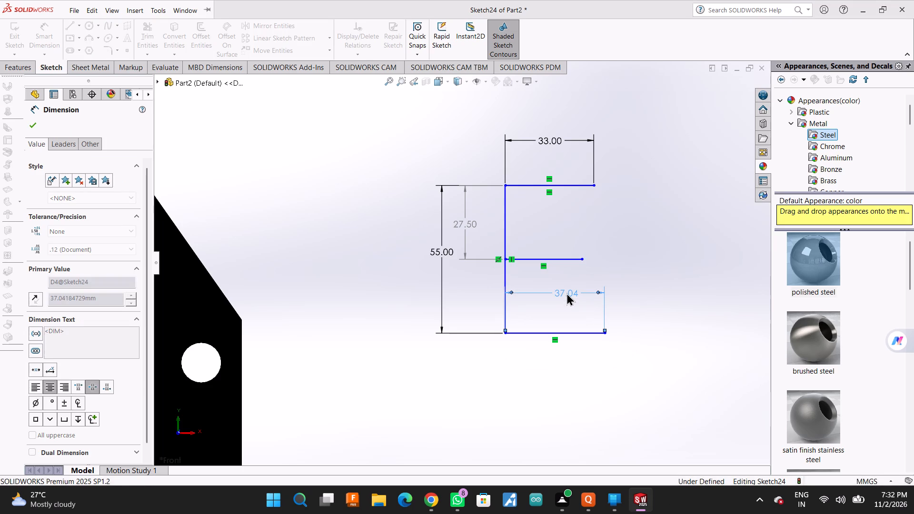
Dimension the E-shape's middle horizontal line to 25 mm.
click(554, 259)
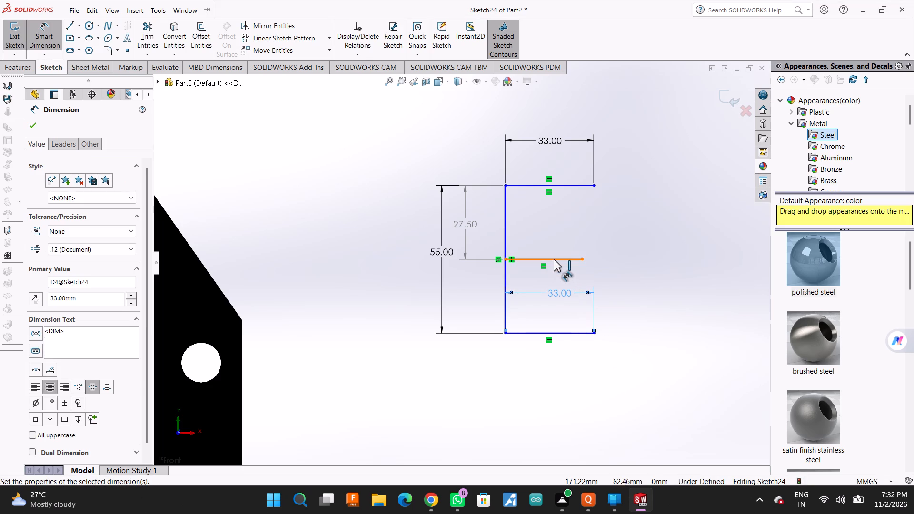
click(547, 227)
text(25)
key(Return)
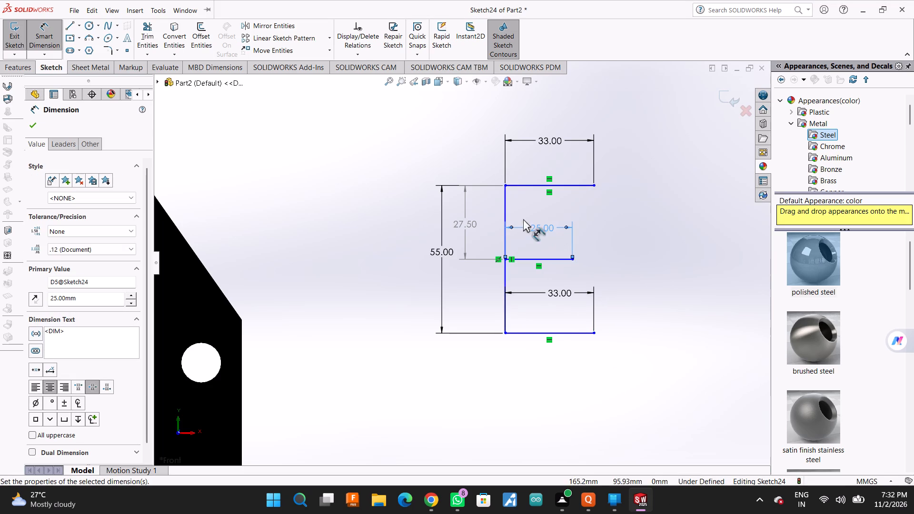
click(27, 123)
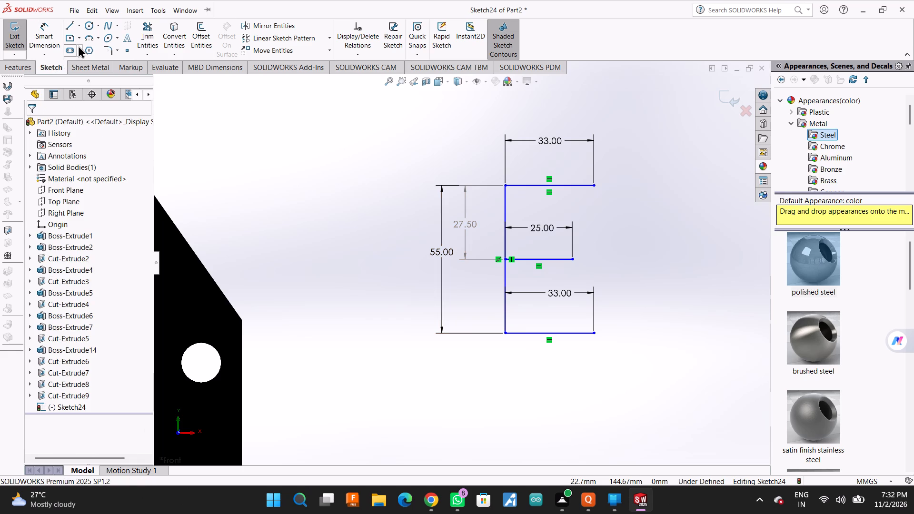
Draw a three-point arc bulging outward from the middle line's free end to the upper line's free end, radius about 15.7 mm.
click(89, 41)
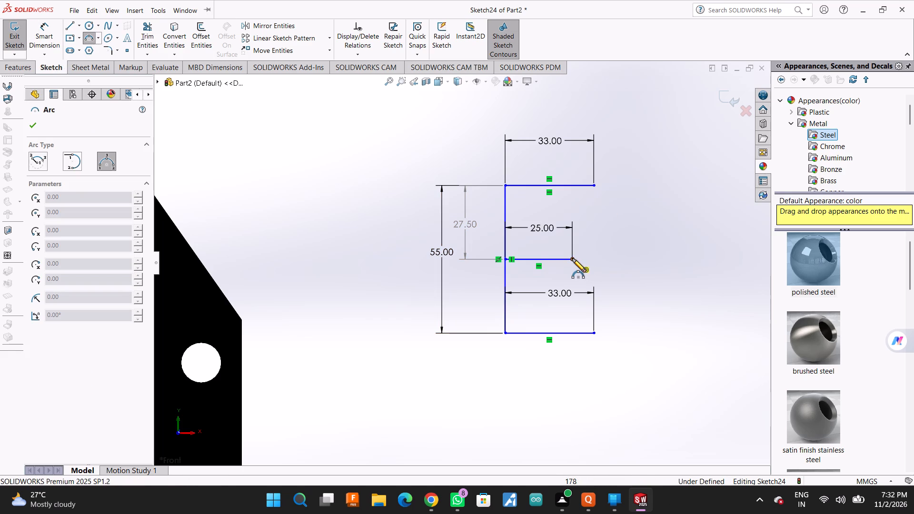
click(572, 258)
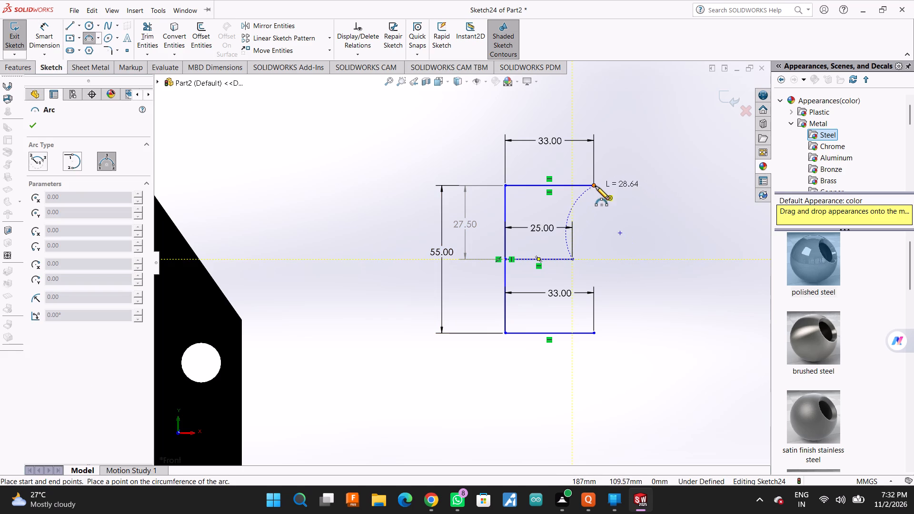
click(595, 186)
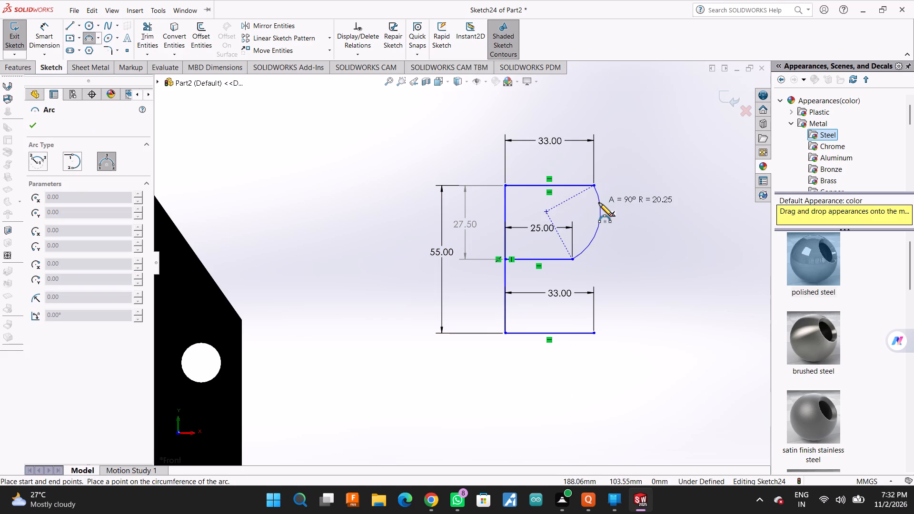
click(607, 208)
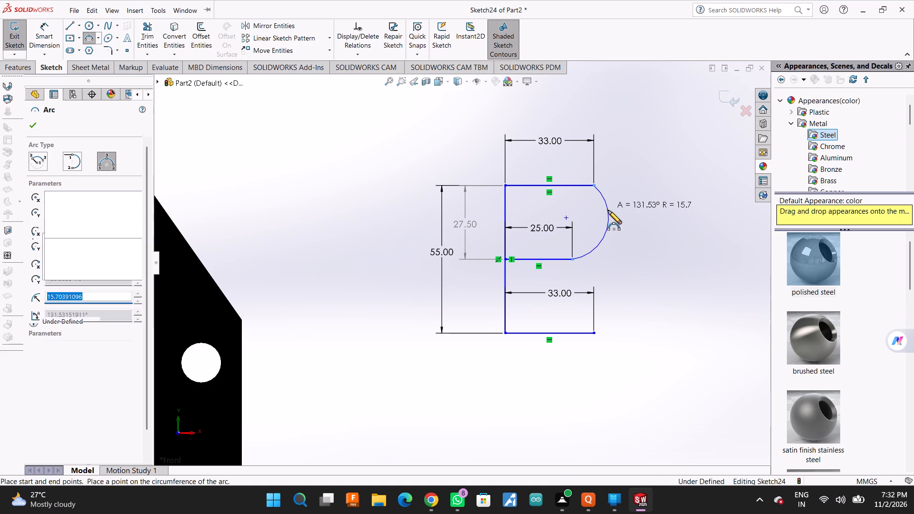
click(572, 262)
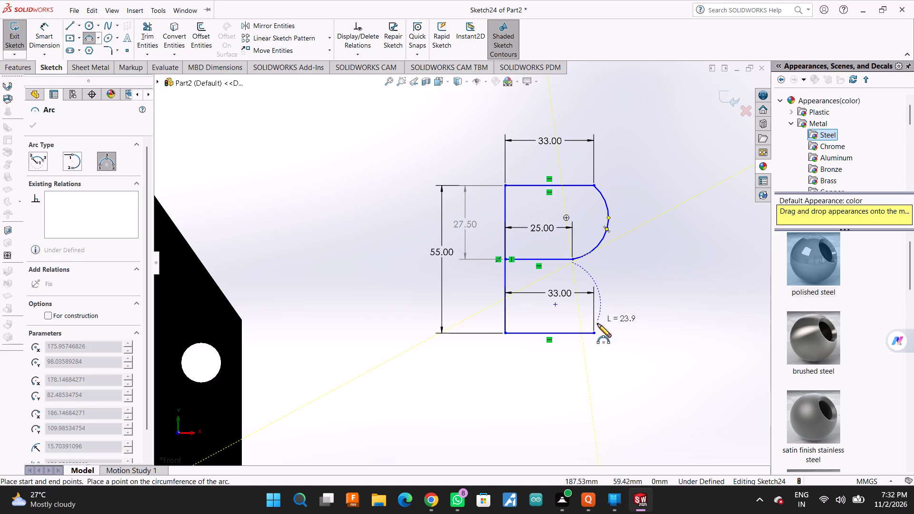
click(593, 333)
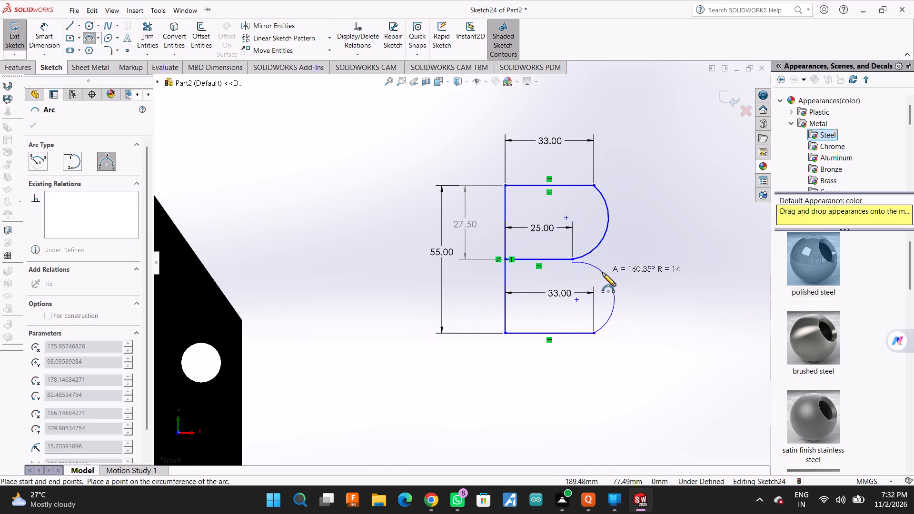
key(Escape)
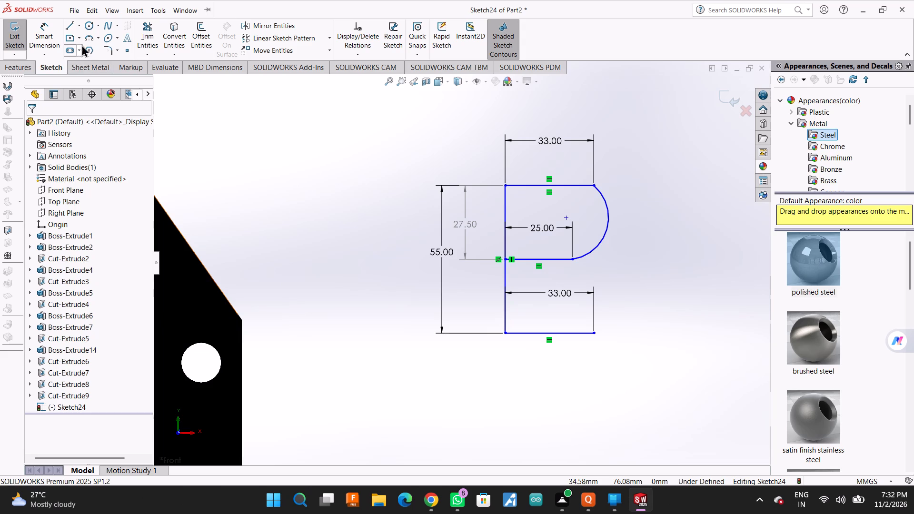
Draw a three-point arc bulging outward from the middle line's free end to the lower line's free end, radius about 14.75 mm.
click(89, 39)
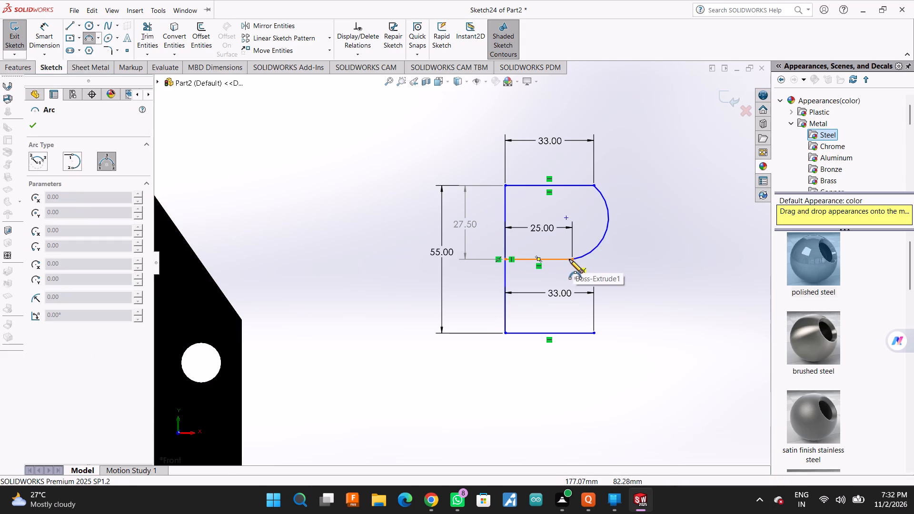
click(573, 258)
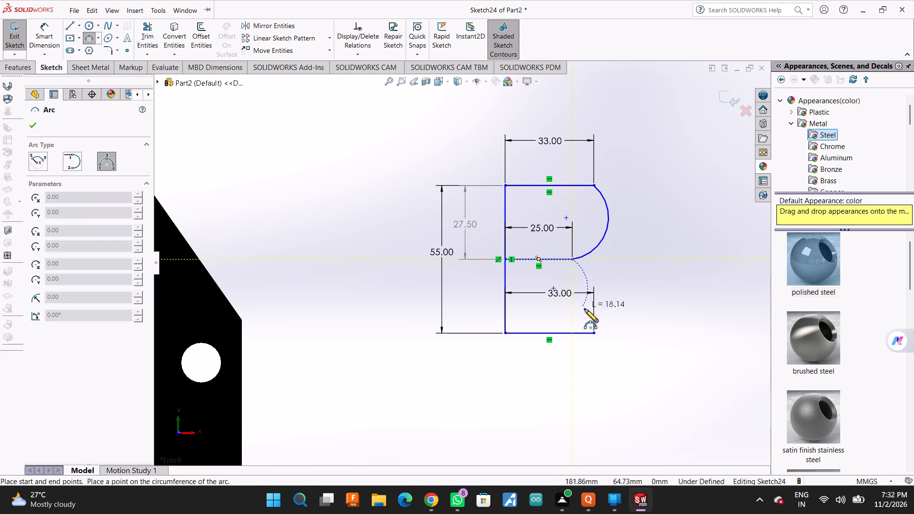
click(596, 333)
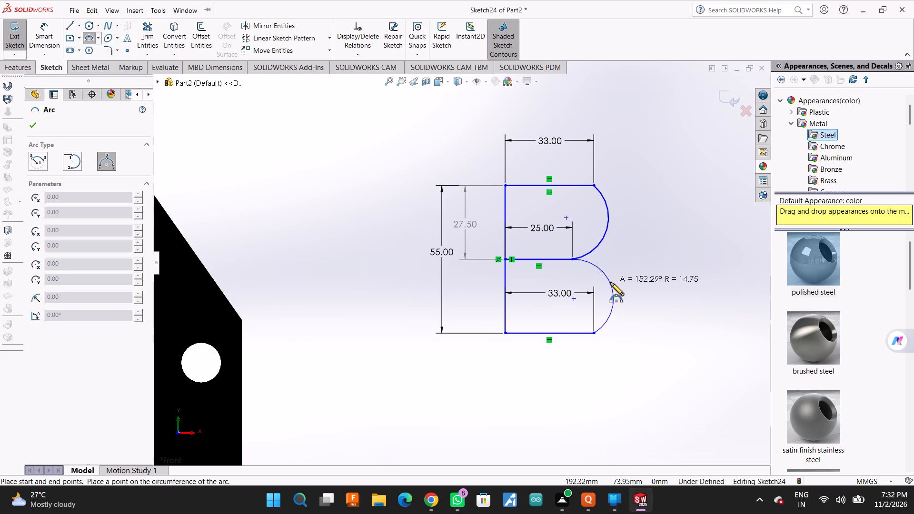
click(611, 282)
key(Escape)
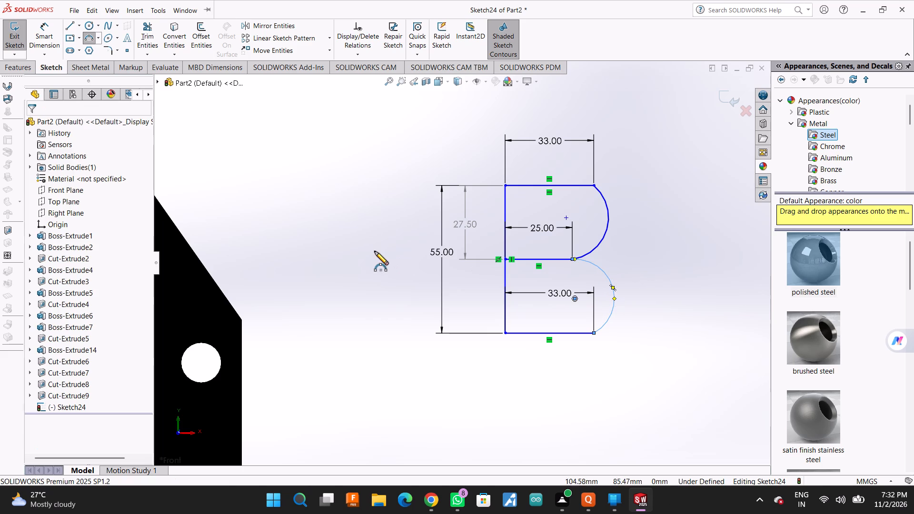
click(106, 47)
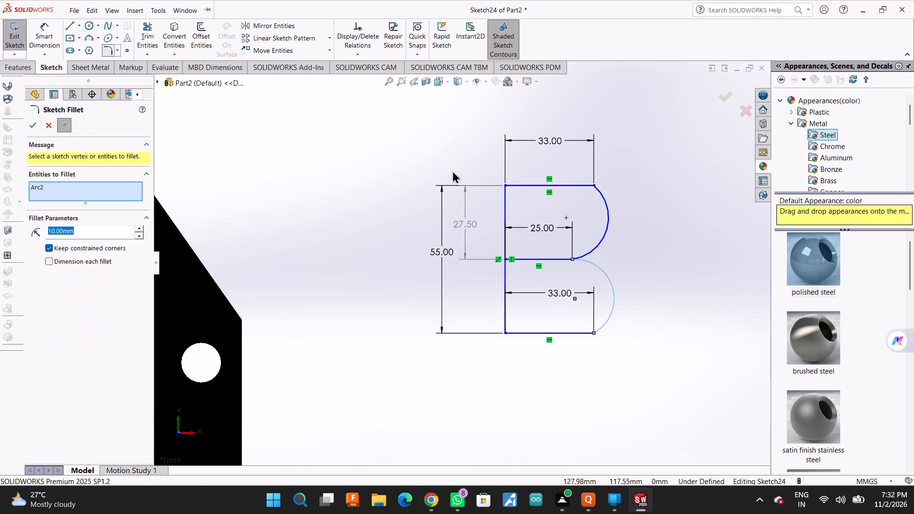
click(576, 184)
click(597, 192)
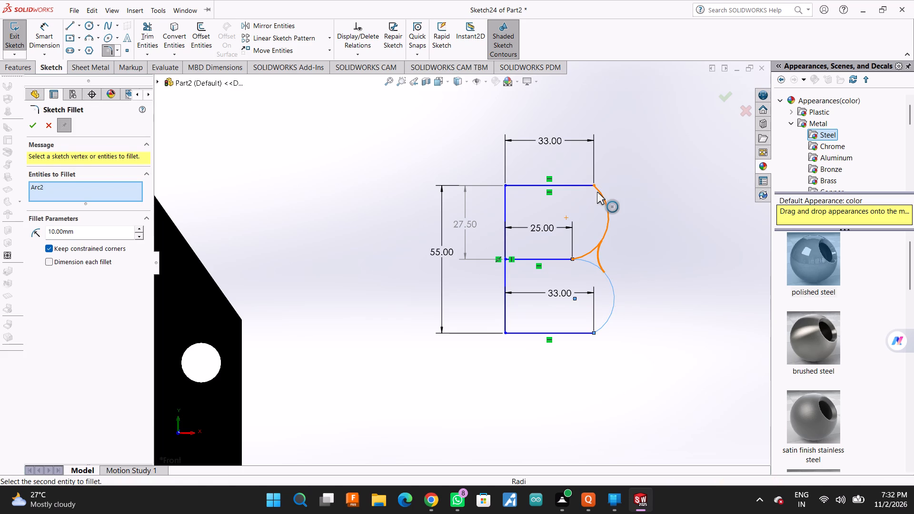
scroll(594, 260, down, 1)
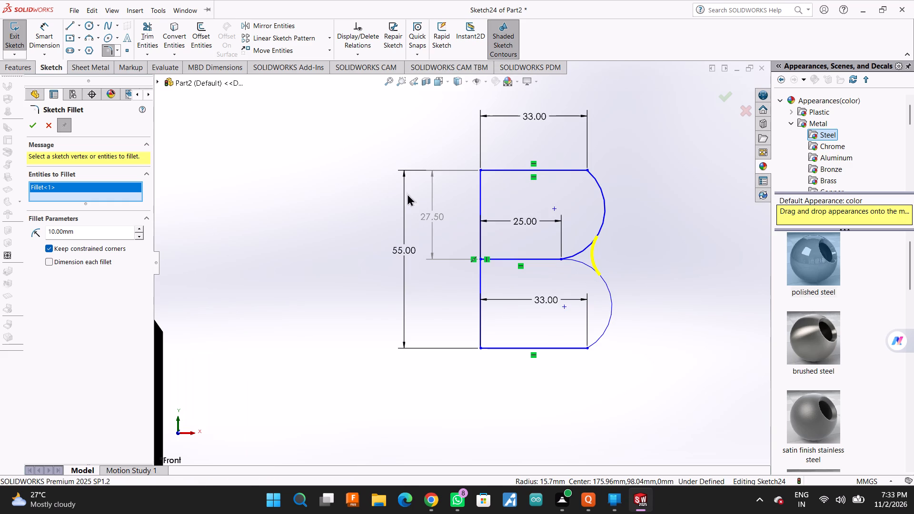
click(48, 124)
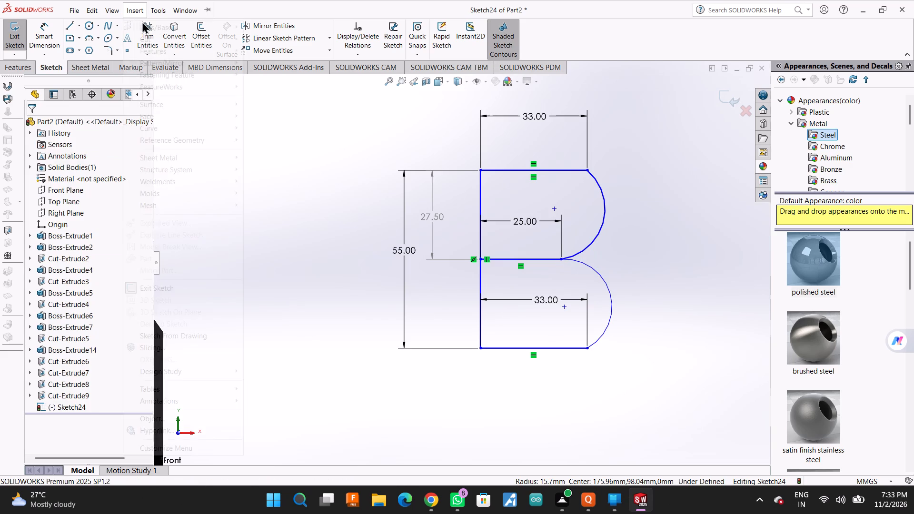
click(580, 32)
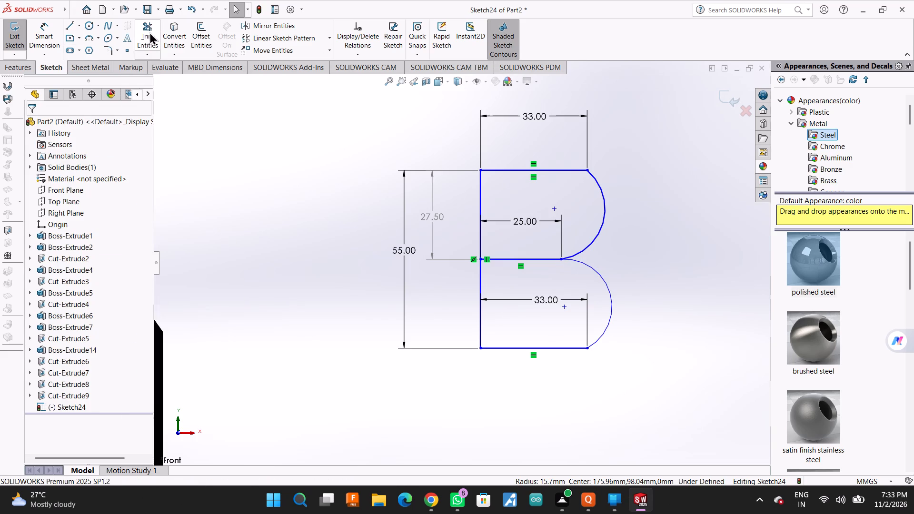
Power-trim away the middle line, both arcs and all remaining outline lines of the B-shaped sketch.
click(143, 31)
drag(511, 235, 520, 267)
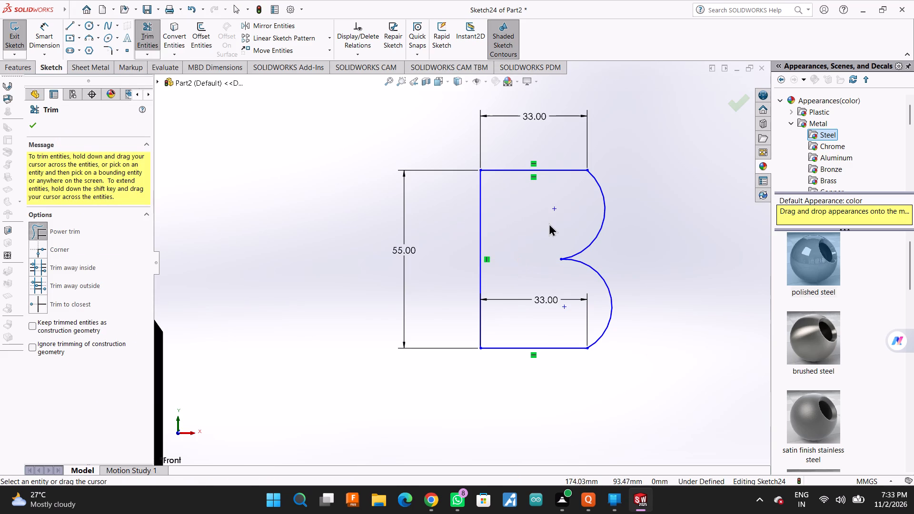
drag(549, 224, 585, 176)
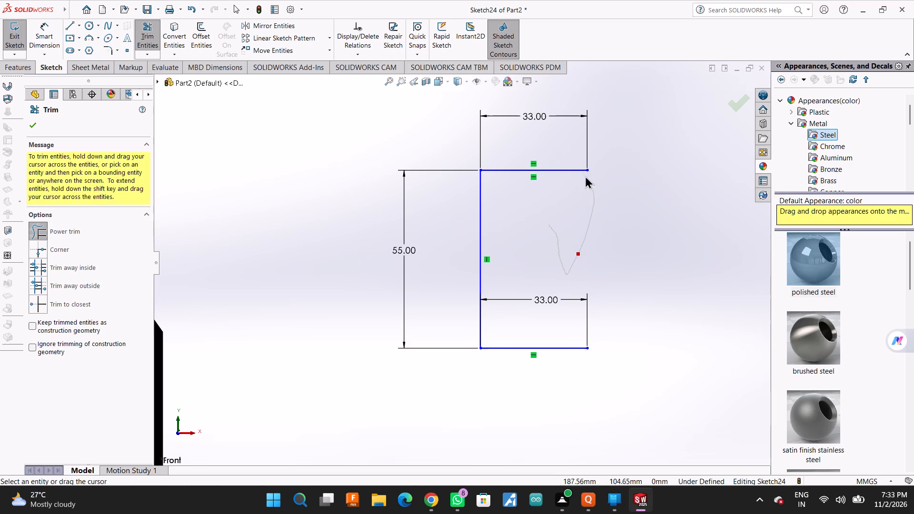
drag(585, 176, 527, 361)
click(32, 120)
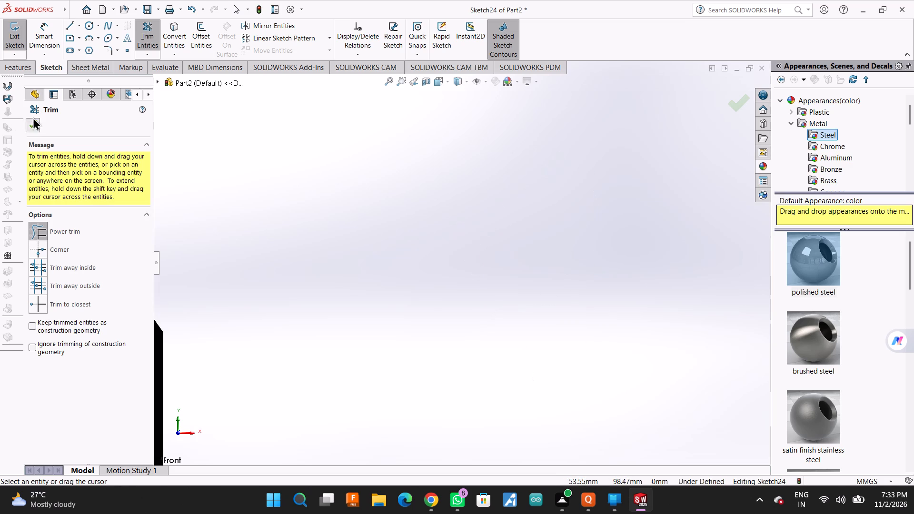
Sketch a small inner hook of six connected lines in the empty area beside the bracket, starting with a steep line about 19 mm long.
click(68, 20)
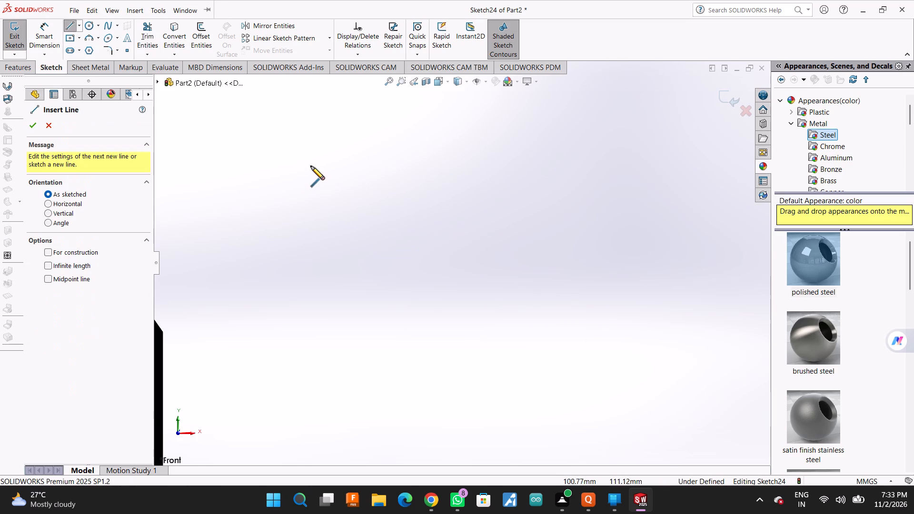
click(388, 197)
click(395, 259)
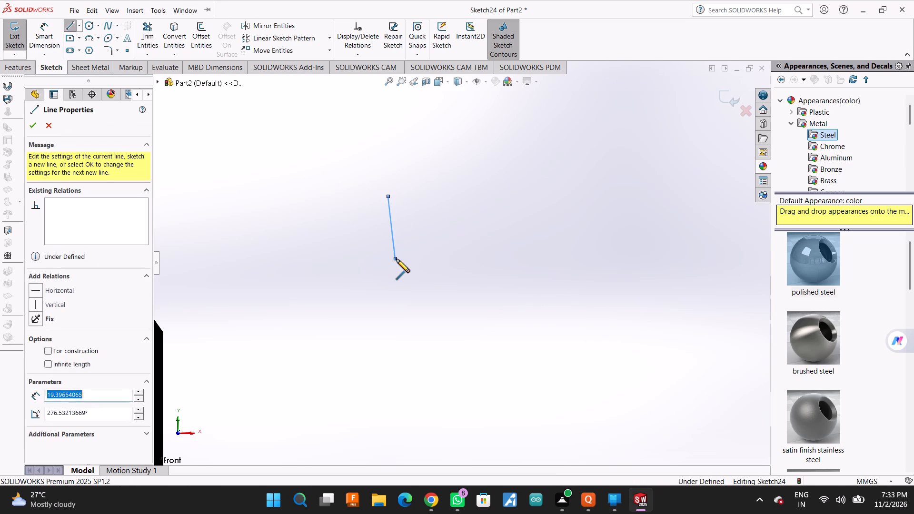
click(453, 245)
click(451, 200)
click(480, 226)
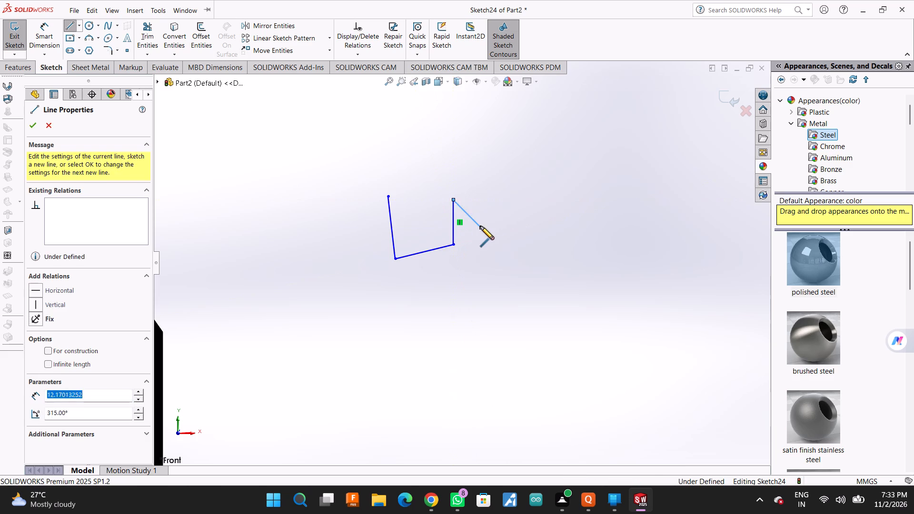
click(482, 255)
click(388, 296)
Continue the line chain clockwise around the inner hook, up its left side, over the top, down the right and along below.
click(353, 244)
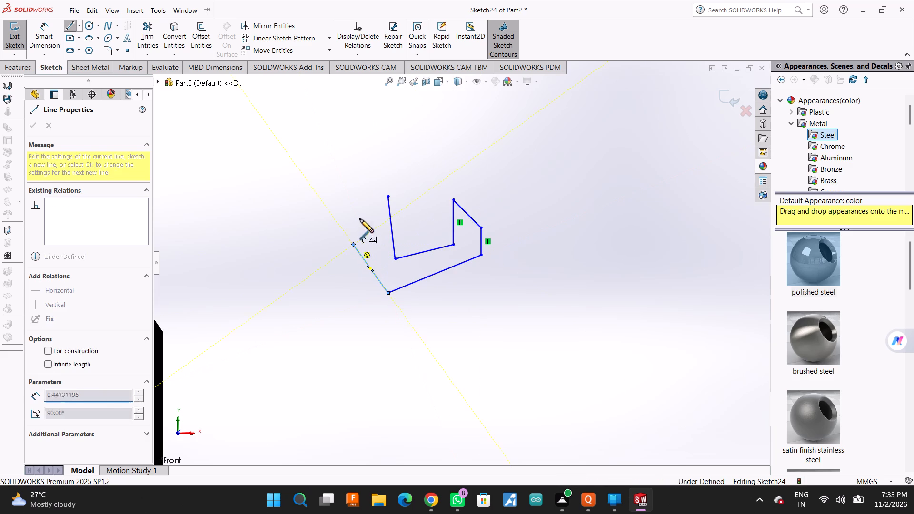
click(361, 178)
click(434, 139)
click(491, 124)
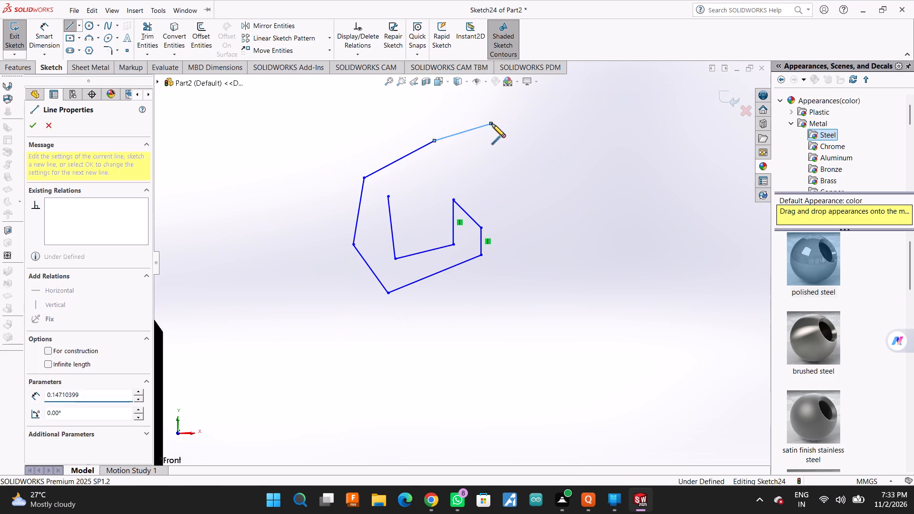
click(526, 186)
click(546, 246)
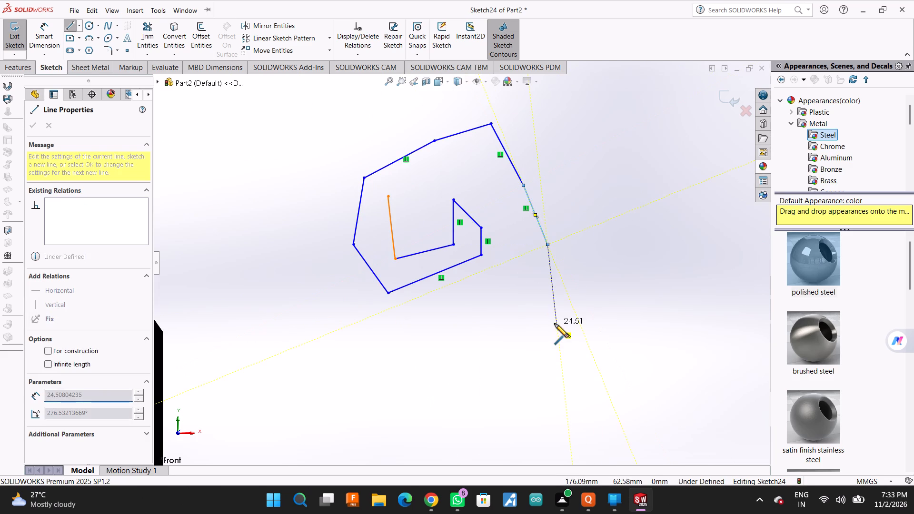
click(555, 324)
click(446, 379)
click(363, 385)
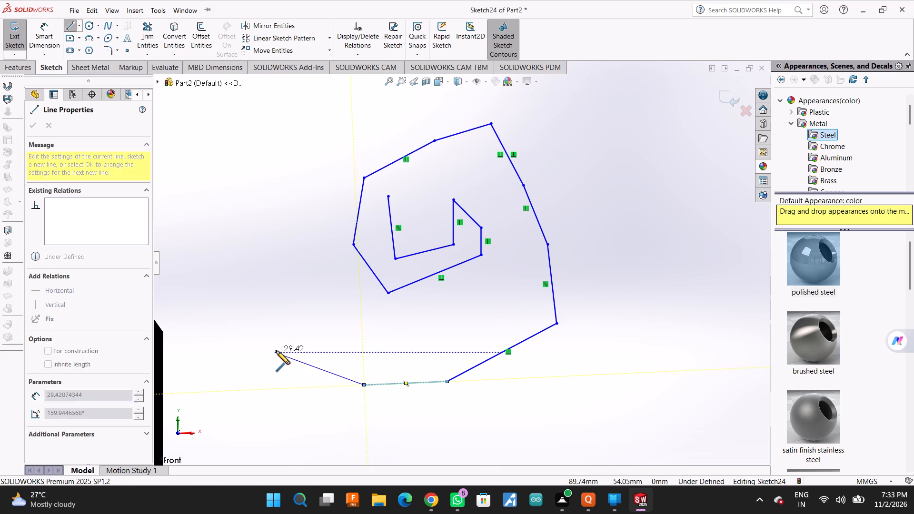
Extend the spiral line chain up the left side of the first turn with short zigzag segments near its upper corner.
click(278, 351)
click(284, 302)
click(260, 205)
click(298, 185)
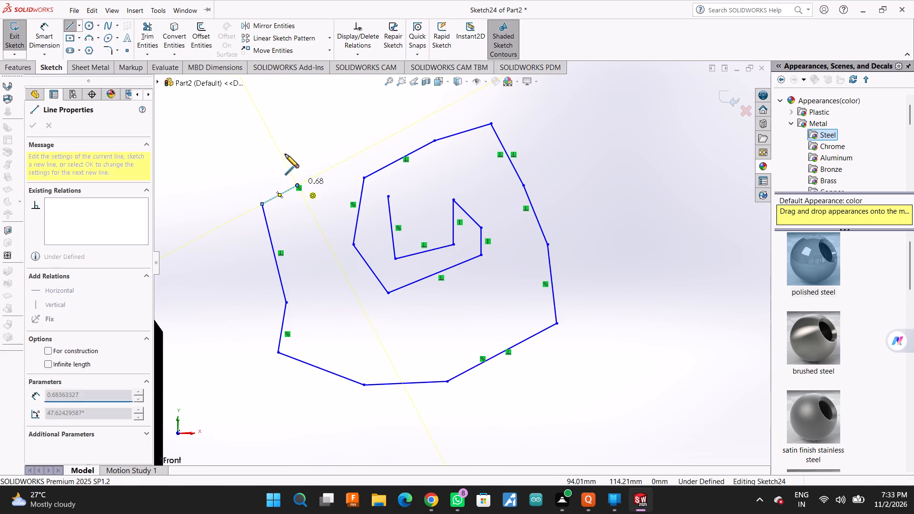
click(284, 154)
click(296, 151)
scroll(294, 228, up, 2)
click(355, 154)
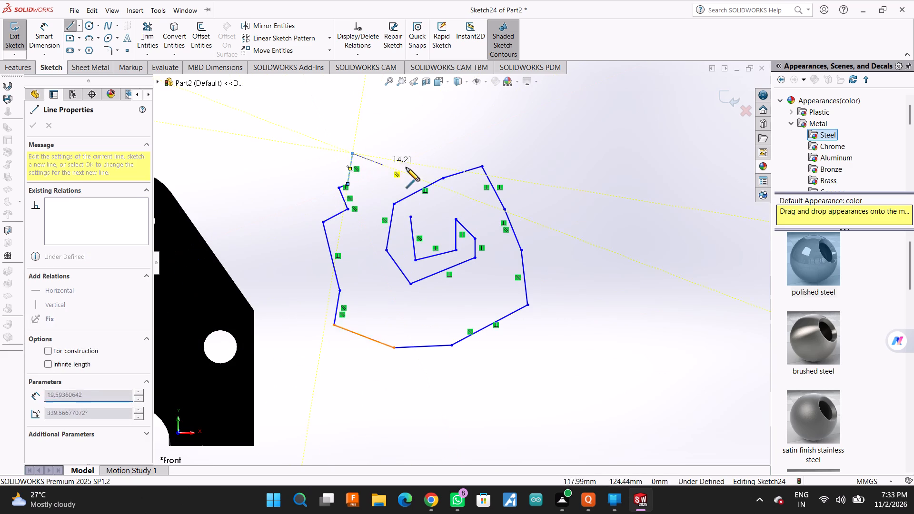
Extend the spiral line chain over the top, down the right side and back beneath the first turn.
click(407, 166)
click(429, 127)
click(474, 129)
click(550, 158)
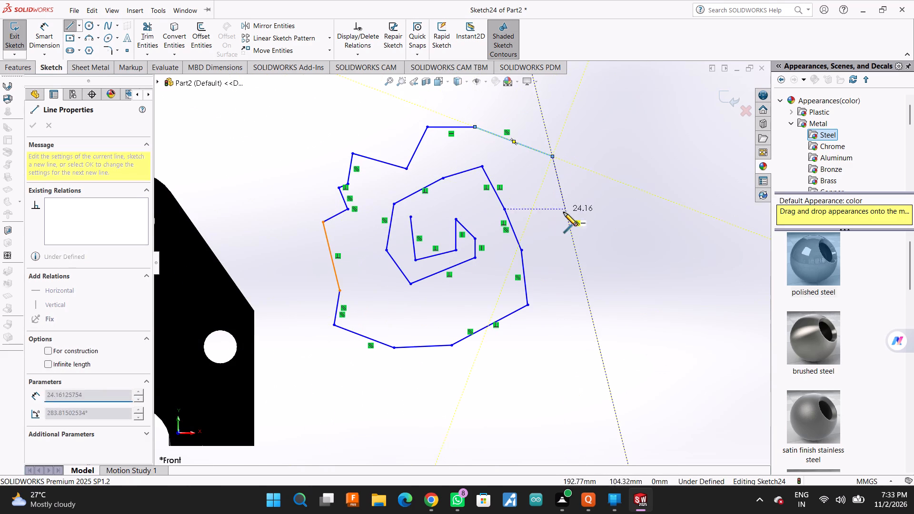
click(564, 212)
click(589, 320)
click(533, 381)
click(440, 423)
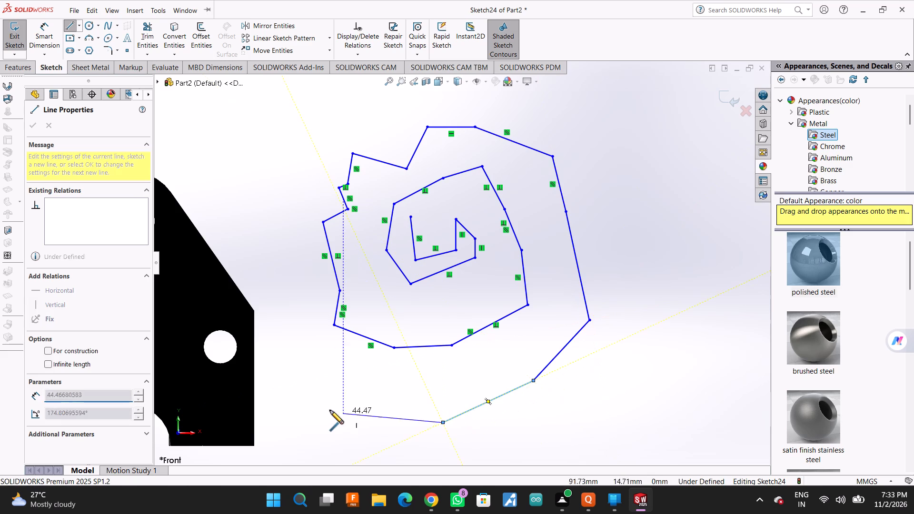
Extend the spiral line chain up the left side of the second turn and over its top to a pointed peak.
click(327, 407)
click(290, 342)
click(264, 249)
click(286, 181)
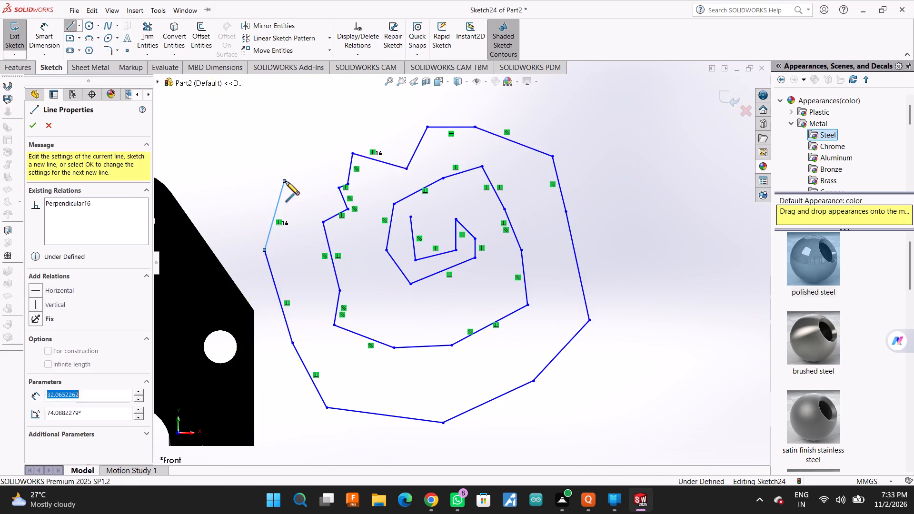
scroll(281, 190, up, 2)
scroll(295, 144, down, 2)
click(327, 146)
click(425, 128)
click(457, 118)
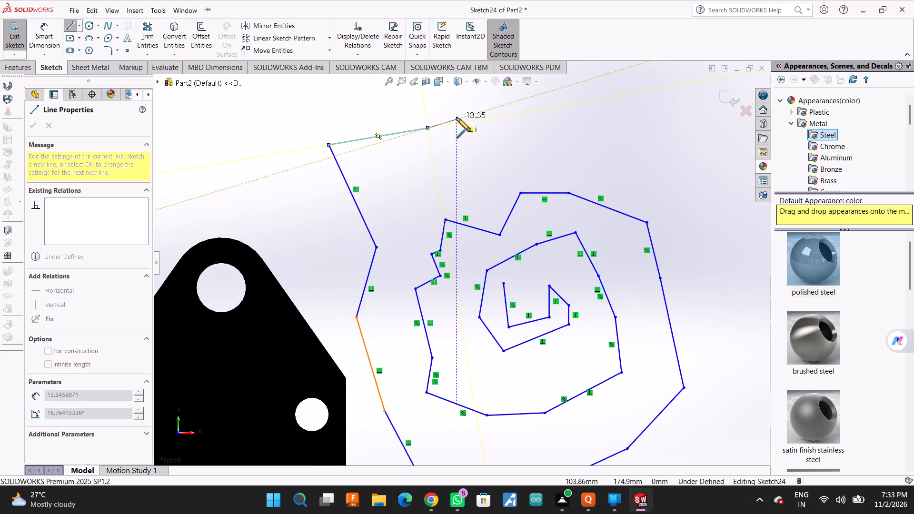
scroll(465, 148, up, 2)
click(515, 109)
Continue the spiral line chain from the pointed peak down the right side and back beneath the previous turn.
click(578, 170)
click(628, 181)
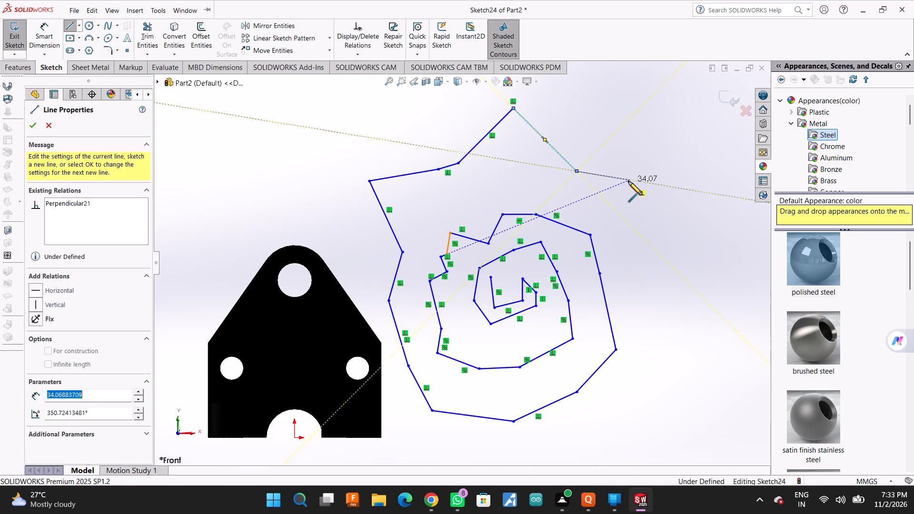
click(637, 218)
scroll(636, 253, up, 2)
click(637, 279)
click(640, 308)
click(610, 359)
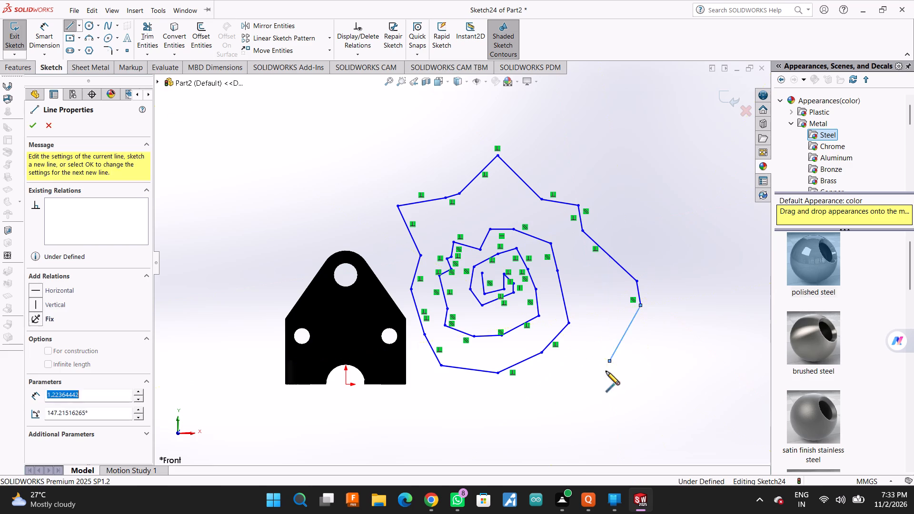
click(591, 394)
click(515, 422)
click(458, 416)
Extend the spiral line chain up between the bracket and the previous turn, outward above the bracket, and over the pointed peak.
scroll(419, 384, down, 2)
click(435, 356)
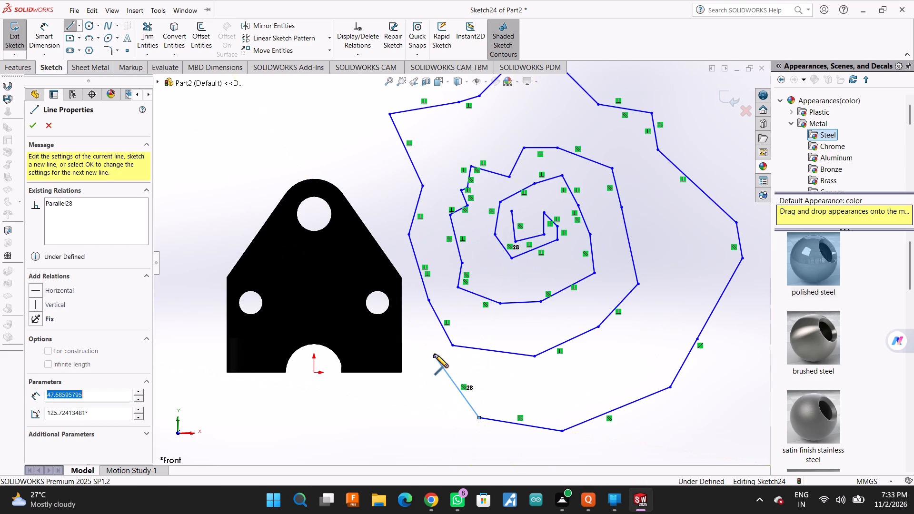
click(417, 295)
click(390, 210)
click(351, 187)
scroll(350, 170, up, 2)
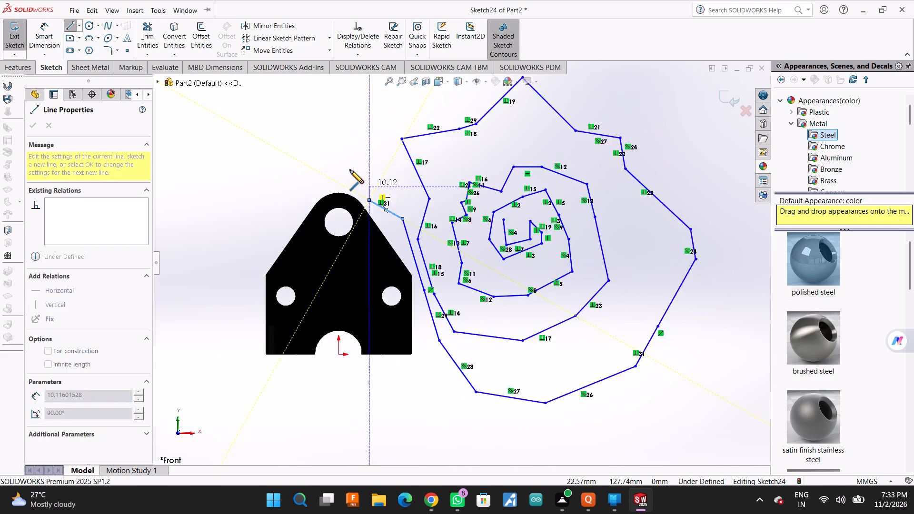
scroll(350, 170, up, 1)
click(352, 150)
click(401, 123)
click(458, 103)
click(550, 104)
Extend the spiral line chain down the right side and beneath both the previous turn and the bracket.
click(602, 148)
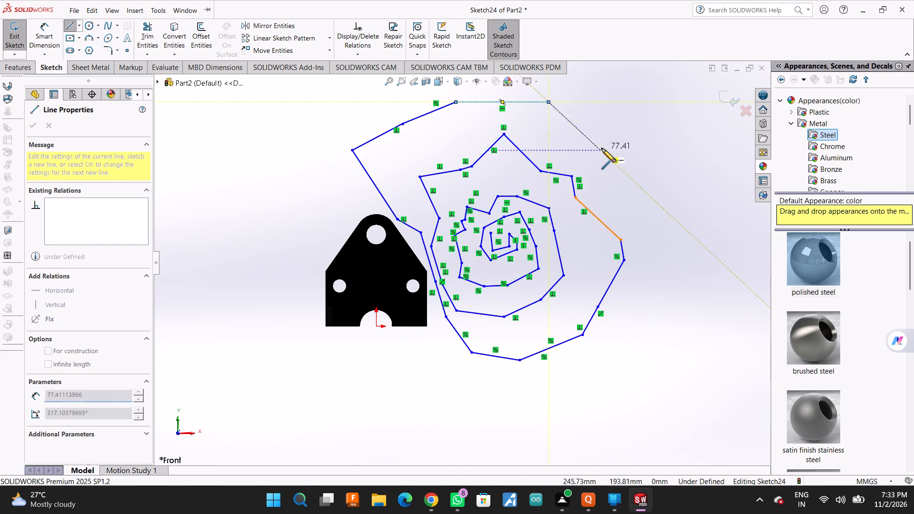
click(633, 208)
click(662, 290)
click(612, 365)
click(597, 407)
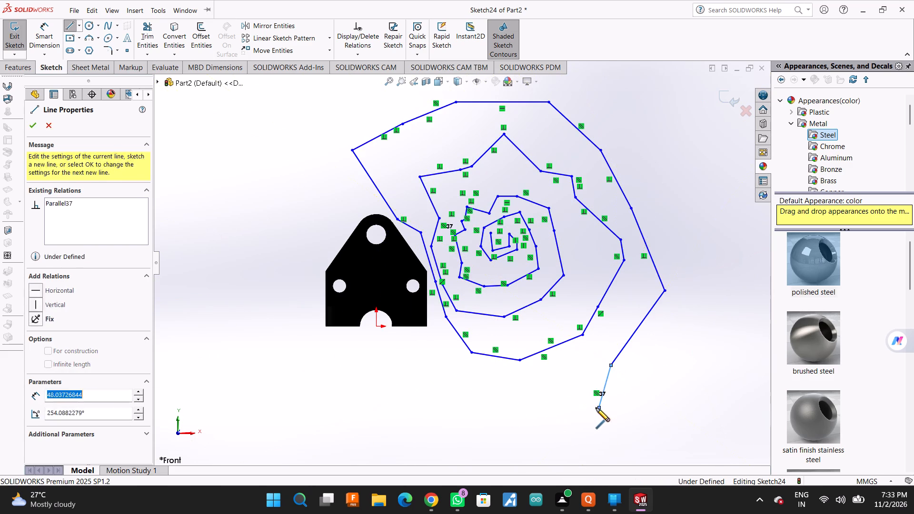
click(507, 425)
click(384, 431)
click(286, 387)
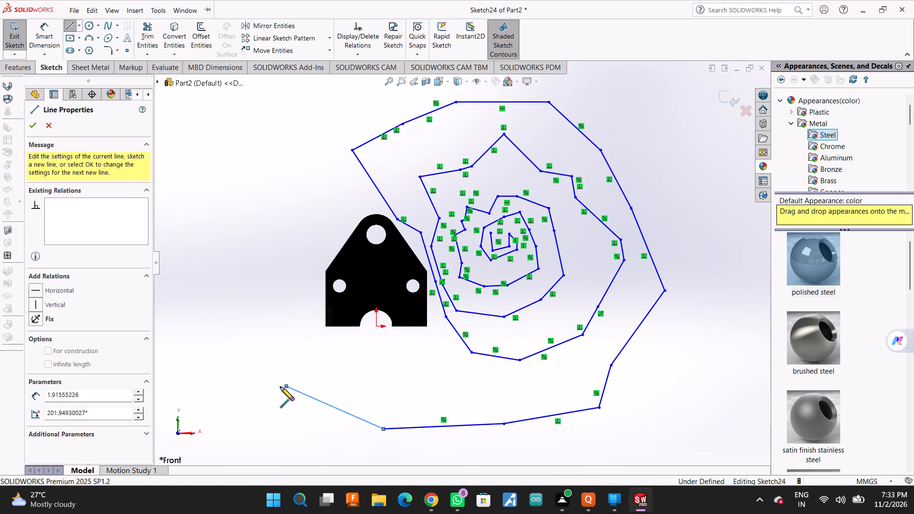
Extend the spiral line chain up the far side of the bracket and over the top so it encloses the bracket.
click(212, 370)
click(206, 273)
click(213, 192)
scroll(213, 192, up, 2)
scroll(267, 152, down, 1)
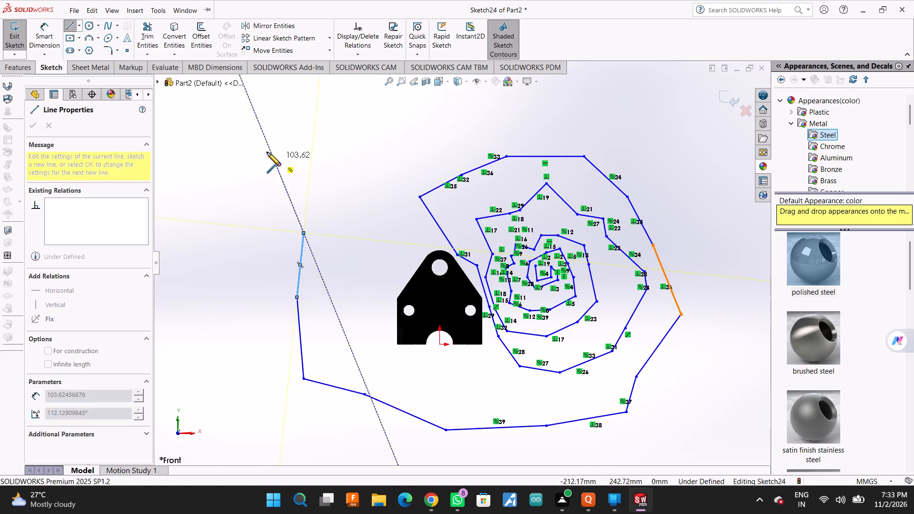
click(270, 150)
click(331, 132)
click(403, 121)
click(503, 126)
click(621, 128)
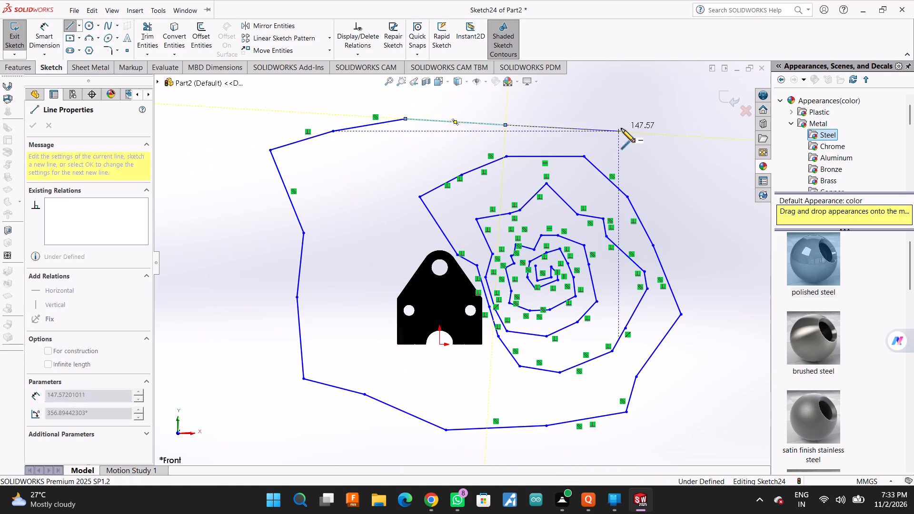
click(697, 154)
Extend the spiral line chain down the right side and beneath the turn that encloses the bracket.
scroll(700, 208, up, 2)
click(701, 232)
click(687, 293)
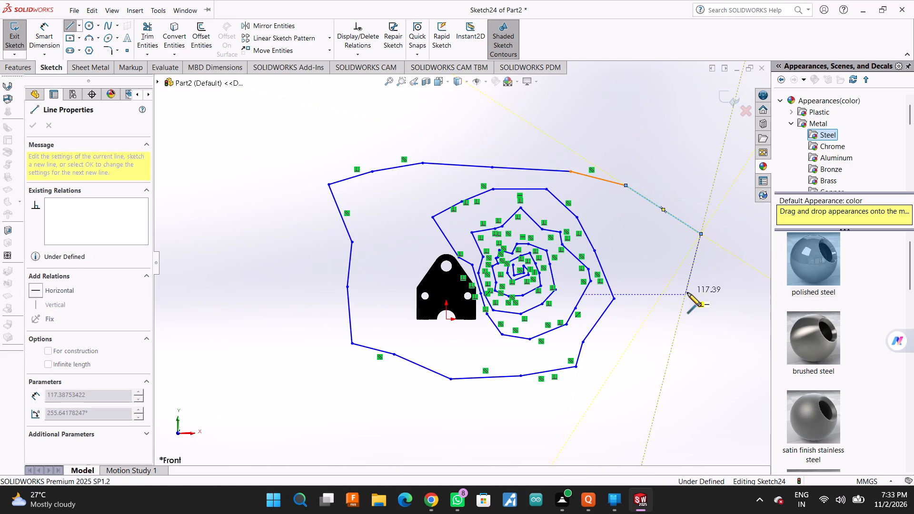
click(674, 359)
click(617, 413)
click(493, 434)
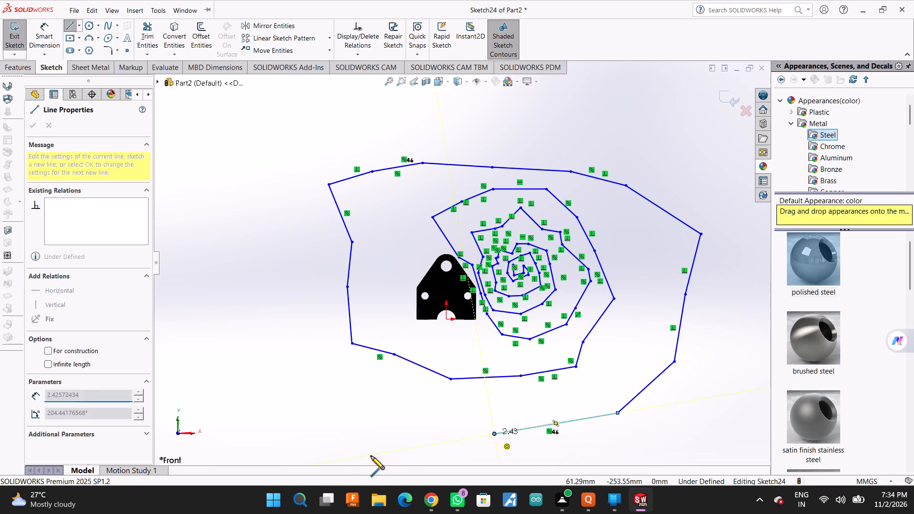
click(356, 455)
click(251, 405)
Extend the spiral line chain up the left side and across the top to a raised upper-right corner.
click(215, 296)
click(202, 209)
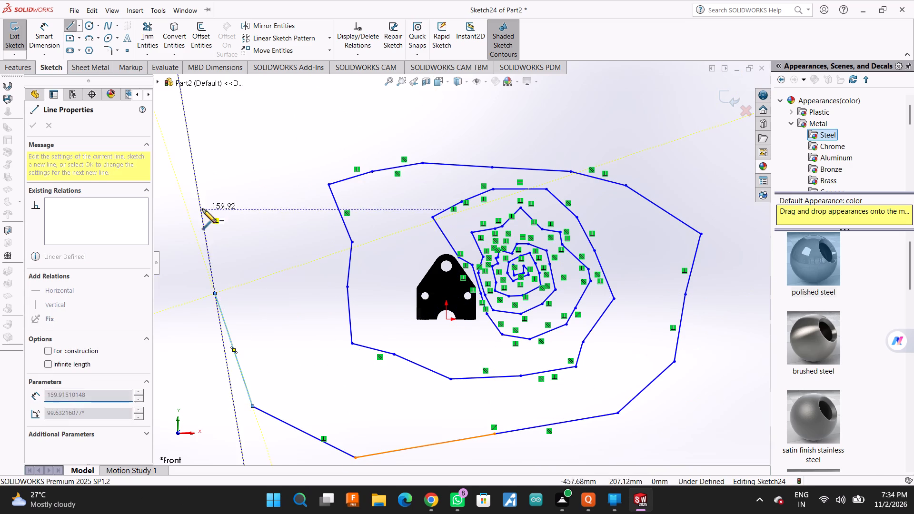
click(221, 129)
click(364, 122)
click(505, 113)
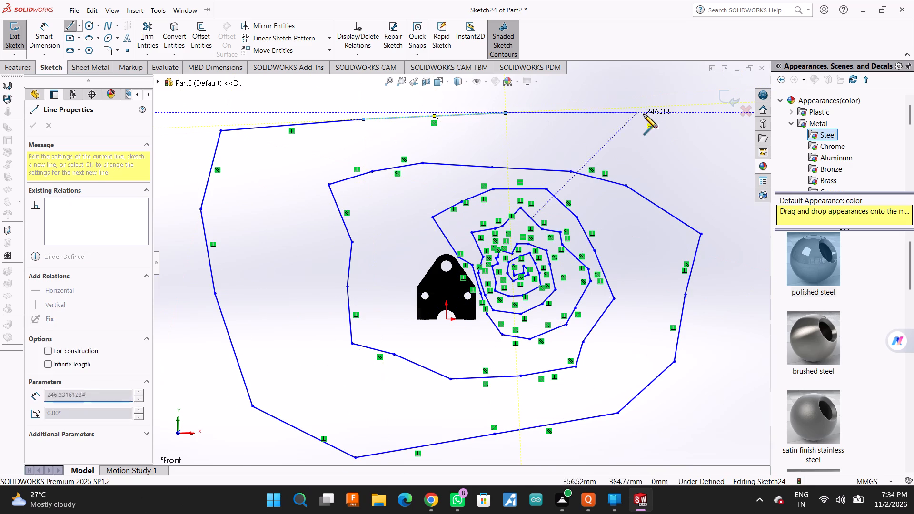
click(644, 114)
scroll(538, 153, up, 2)
click(672, 146)
Extend the spiral line chain from the raised corner down the right side, slanting inward at its lower end.
click(679, 186)
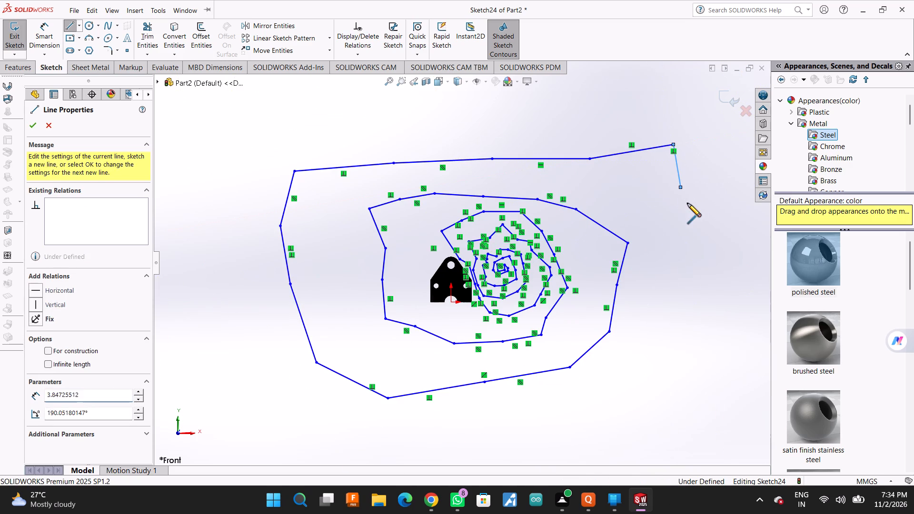
click(681, 250)
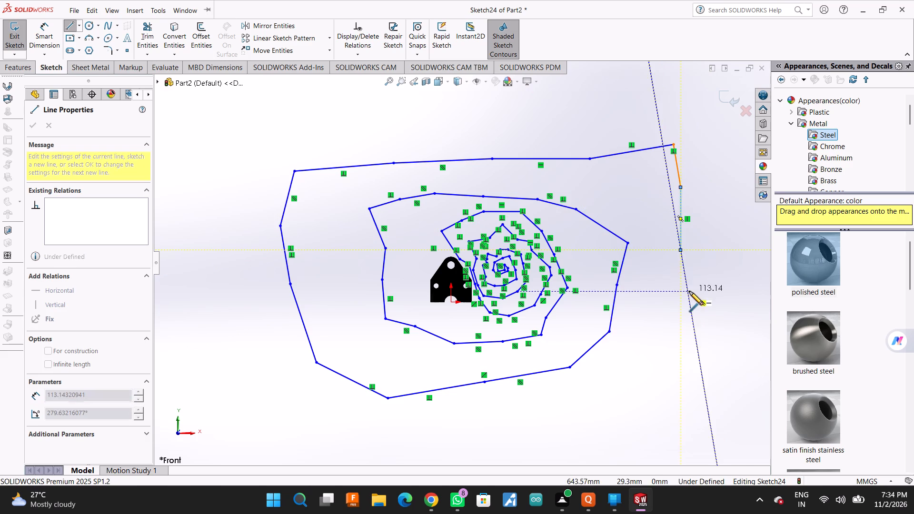
click(691, 291)
click(684, 336)
click(654, 376)
click(623, 421)
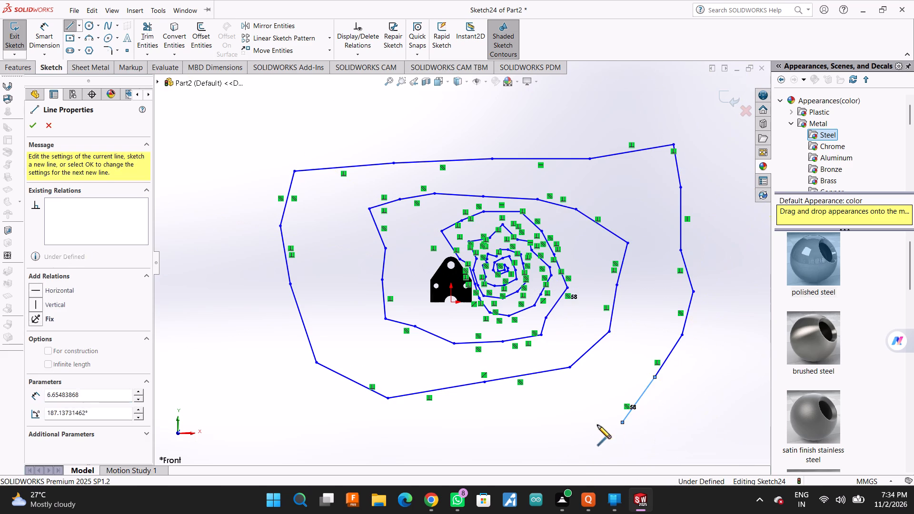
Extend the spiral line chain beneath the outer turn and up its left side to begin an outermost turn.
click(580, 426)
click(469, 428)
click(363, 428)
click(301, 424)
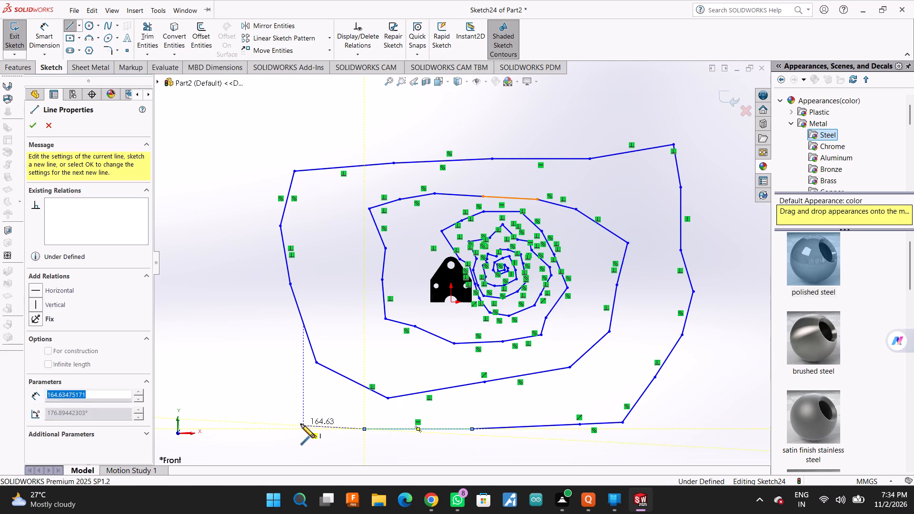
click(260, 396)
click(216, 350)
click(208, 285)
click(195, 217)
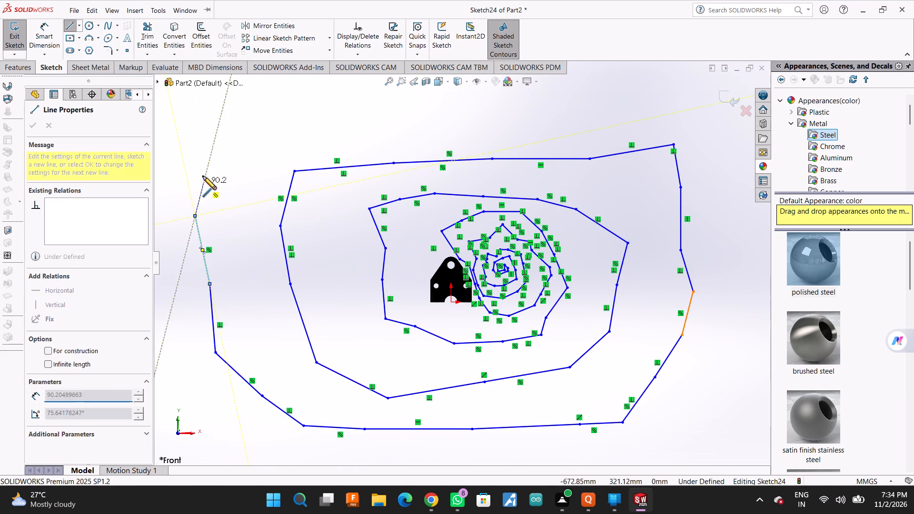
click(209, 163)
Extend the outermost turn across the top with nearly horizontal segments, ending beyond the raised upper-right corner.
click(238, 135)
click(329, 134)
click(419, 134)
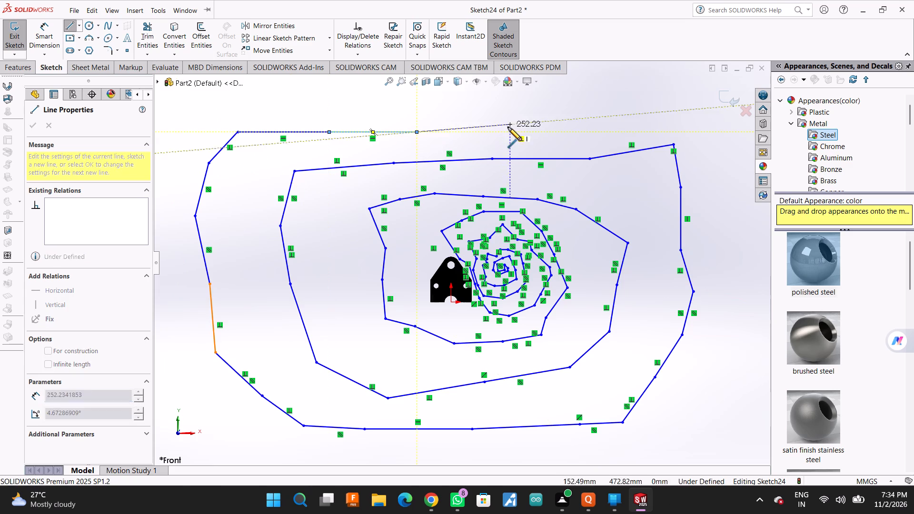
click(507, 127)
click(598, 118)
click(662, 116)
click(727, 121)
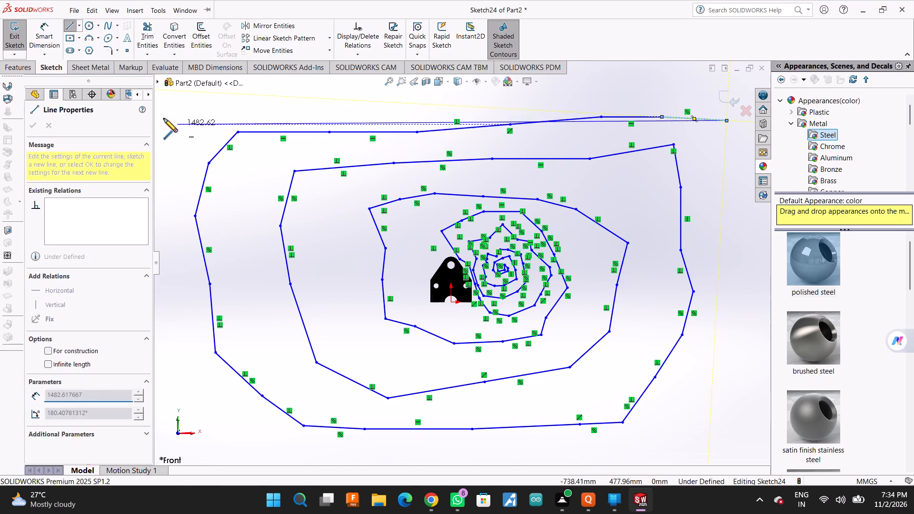
Power-trim the outermost turn's top segments from the open end back to the segment beside its upper-left corner.
click(148, 24)
scroll(621, 235, up, 2)
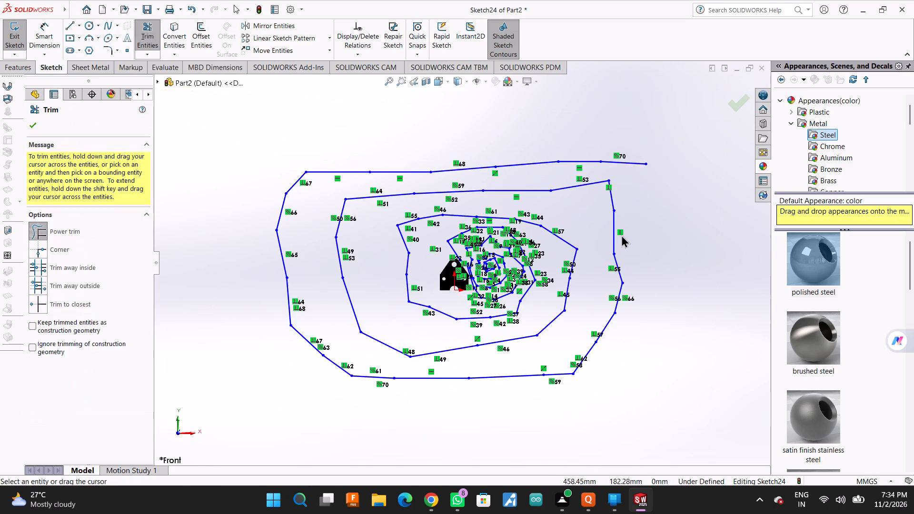
scroll(627, 160, down, 3)
drag(575, 173, 580, 198)
drag(522, 150, 525, 191)
drag(454, 170, 454, 174)
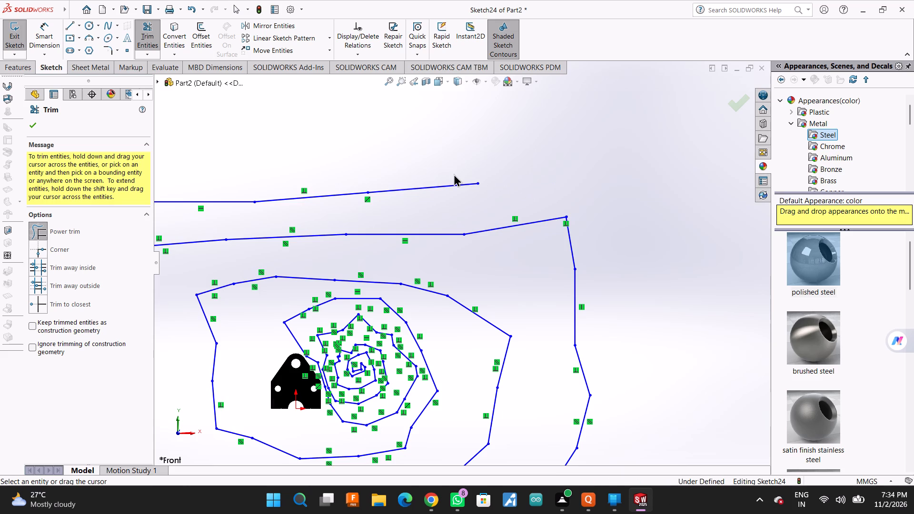
drag(454, 174, 459, 202)
scroll(560, 219, up, 1)
drag(360, 182, 322, 211)
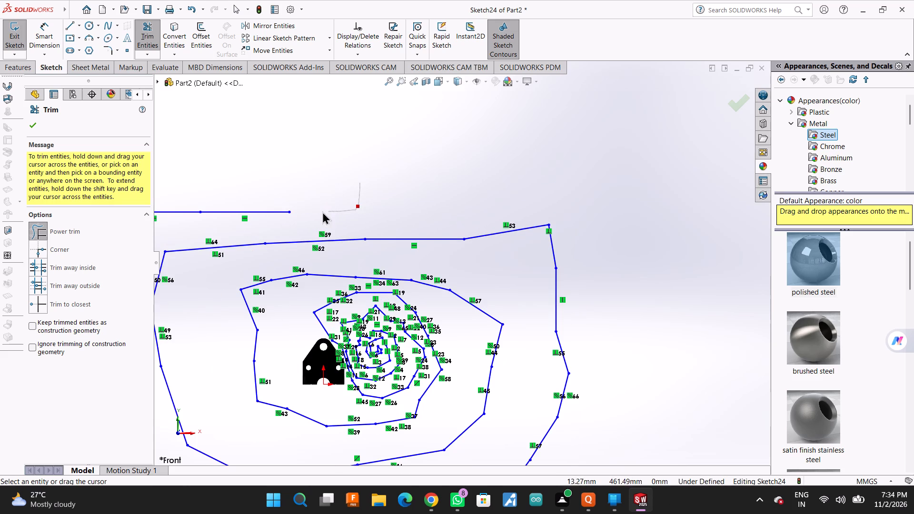
drag(322, 211, 274, 208)
Power-trim the outermost turn's last top segment, its upper-left corner and the segments down its left side.
scroll(387, 249, up, 3)
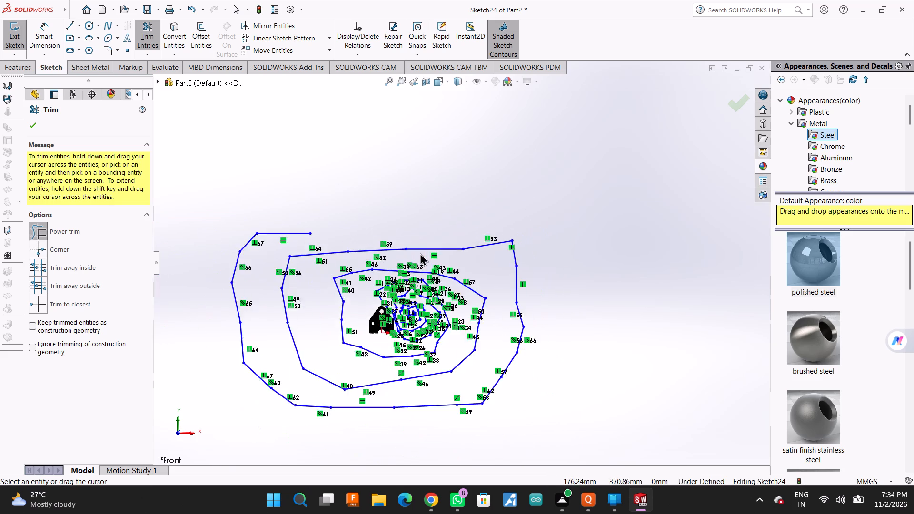
scroll(420, 253, up, 2)
scroll(312, 223, down, 4)
drag(382, 248, 365, 267)
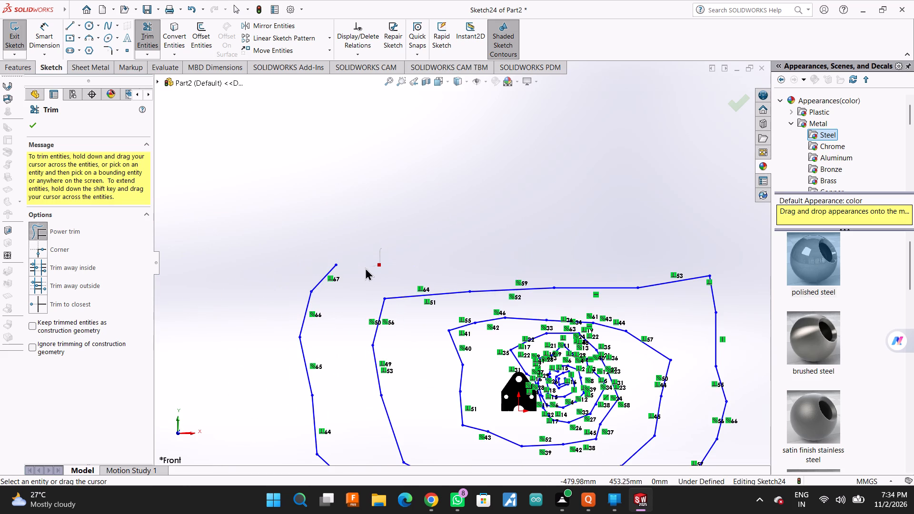
drag(365, 267, 308, 302)
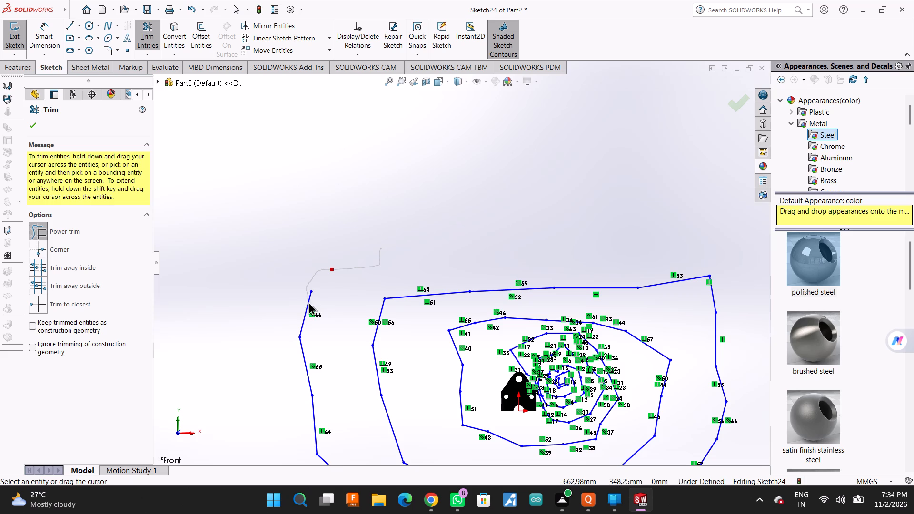
drag(308, 302, 308, 398)
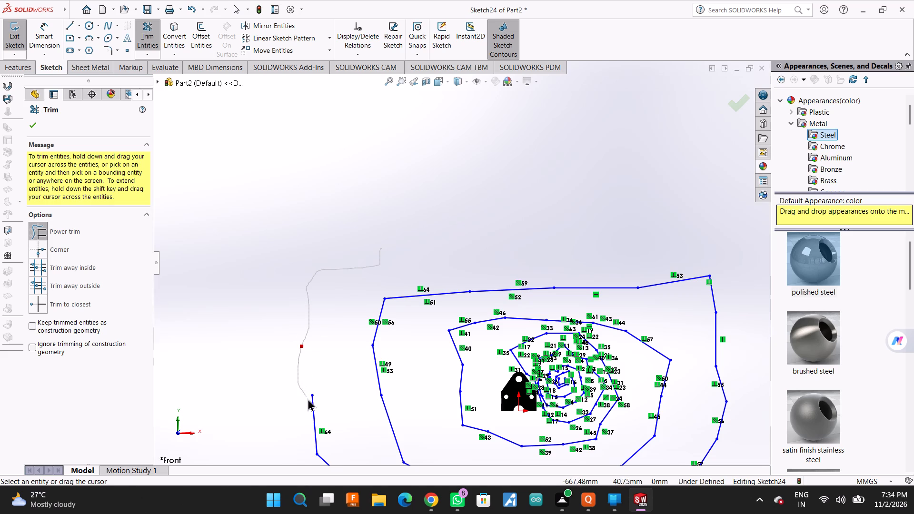
drag(308, 398, 323, 414)
Power-trim the outermost turn's lower-left corner segments and the long segments along its bottom.
scroll(334, 384, up, 4)
scroll(395, 380, down, 2)
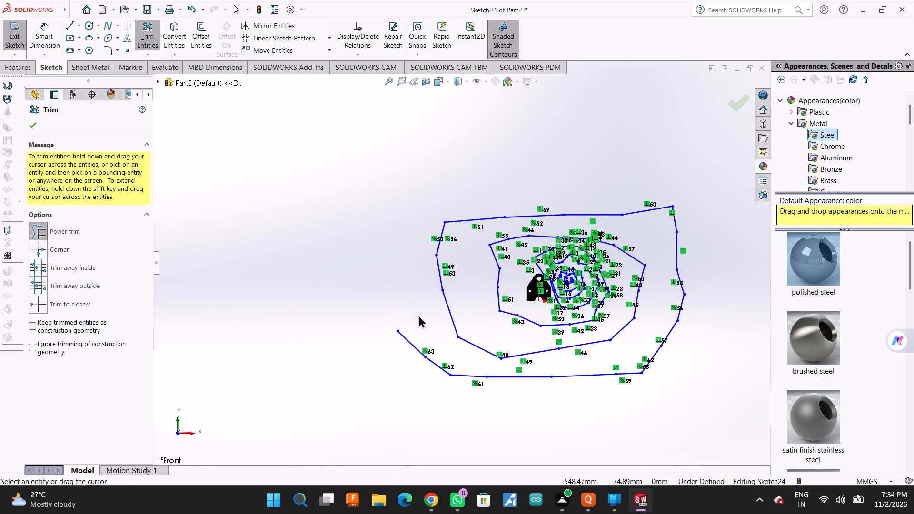
scroll(418, 315, down, 2)
drag(421, 321, 452, 371)
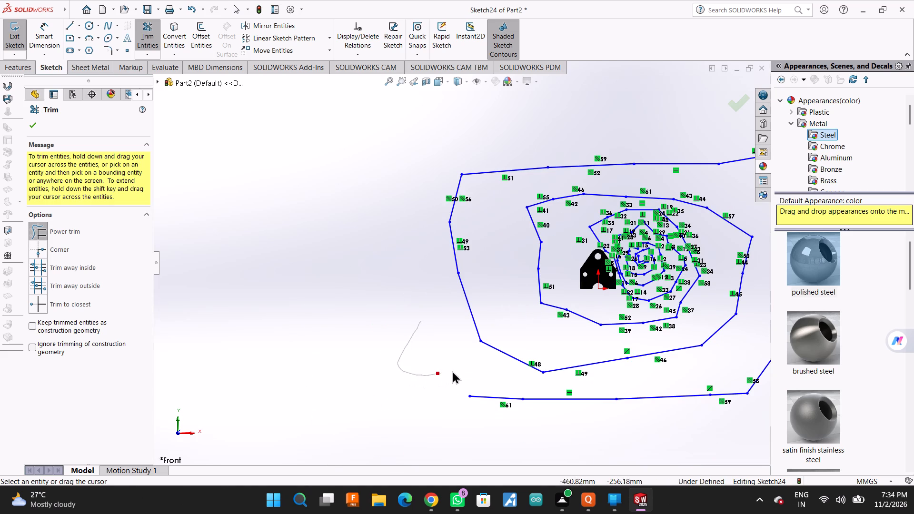
drag(452, 371, 544, 397)
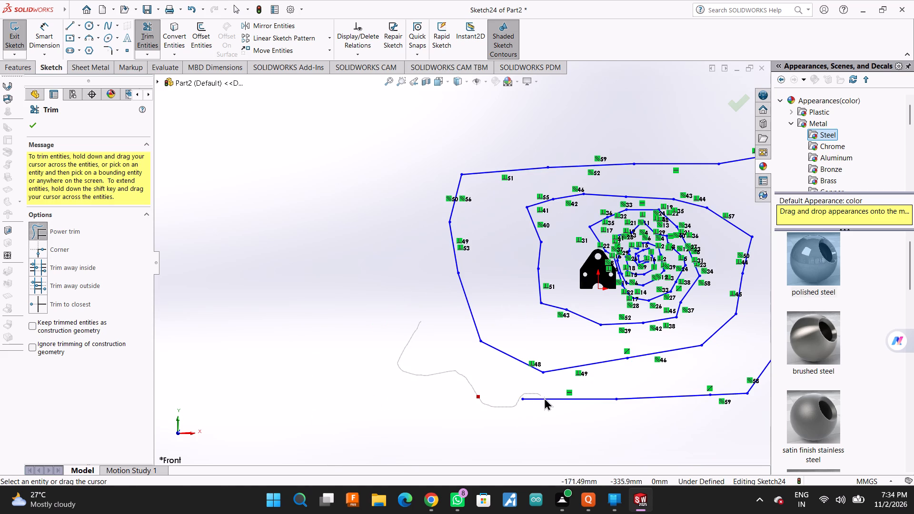
drag(544, 397, 643, 410)
Power-trim the outermost turn's remaining bottom segments, its lower-right diagonal and its right side up to the raised upper-right corner.
scroll(608, 426, up, 2)
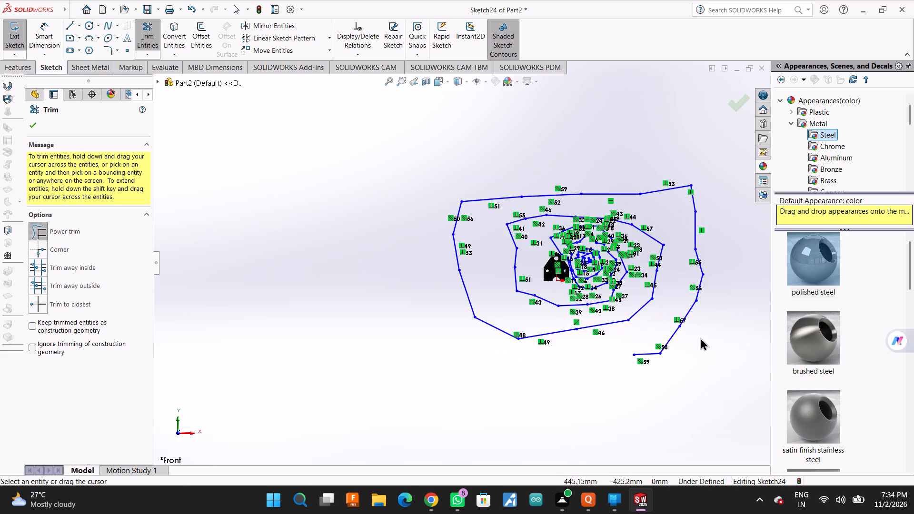
scroll(709, 330, down, 3)
scroll(655, 309, down, 2)
drag(664, 336, 680, 389)
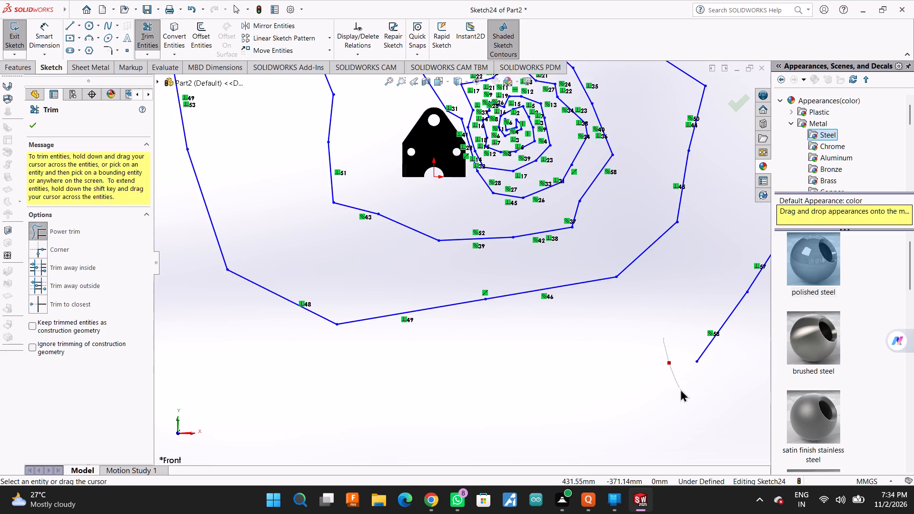
drag(680, 389, 710, 324)
scroll(606, 328, up, 3)
scroll(627, 225, down, 1)
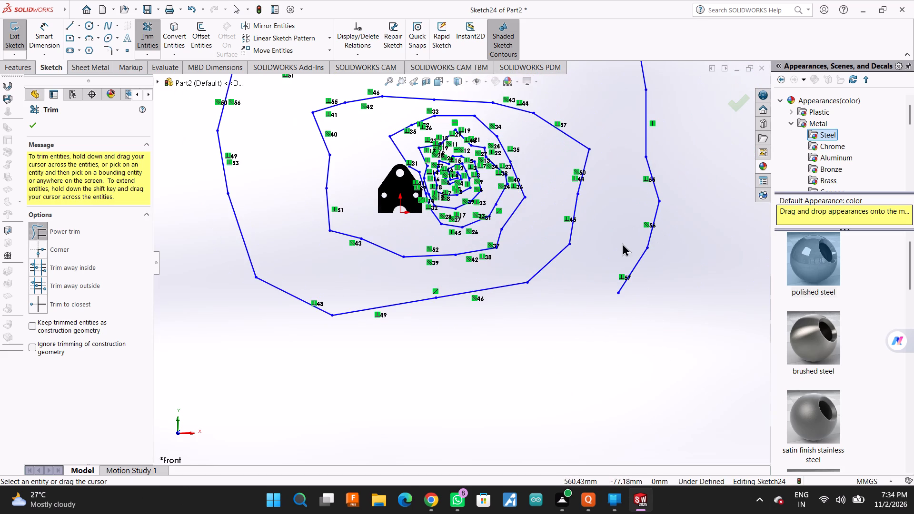
scroll(602, 281, up, 2)
drag(564, 248, 606, 238)
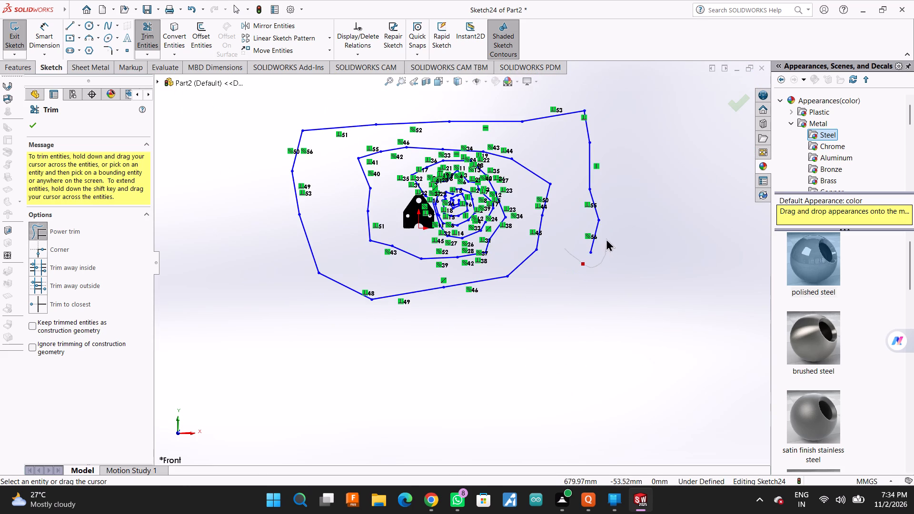
drag(606, 238, 578, 154)
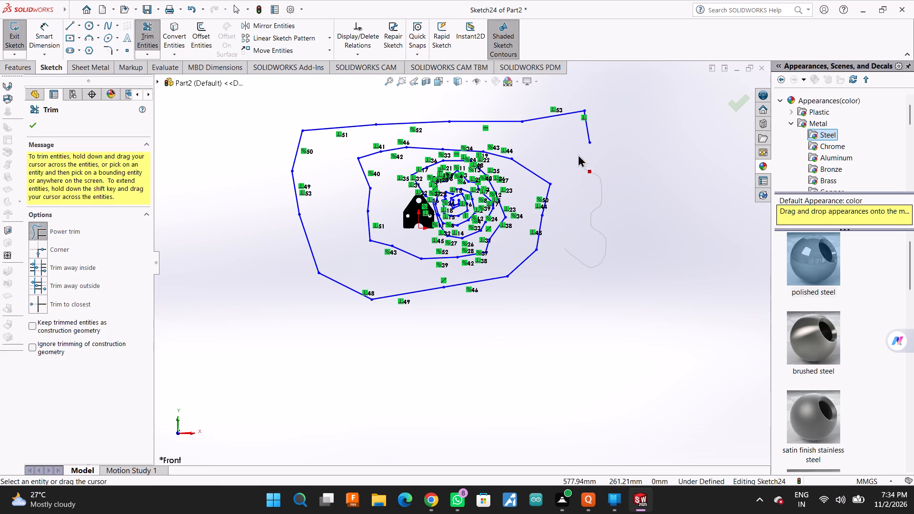
drag(578, 154, 530, 119)
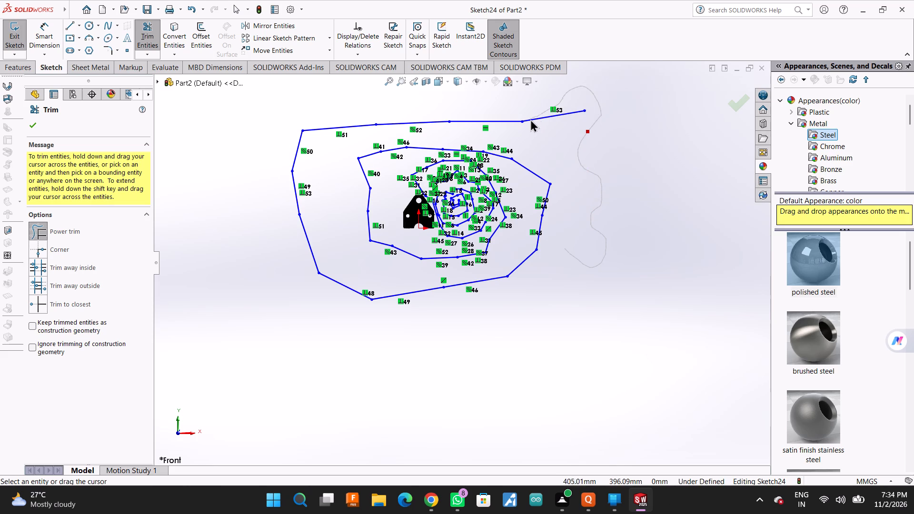
Power-trim one full turn of the spiral, from the raised upper-right corner counterclockwise to the sloping segment at the next turn's upper right.
drag(530, 119, 433, 122)
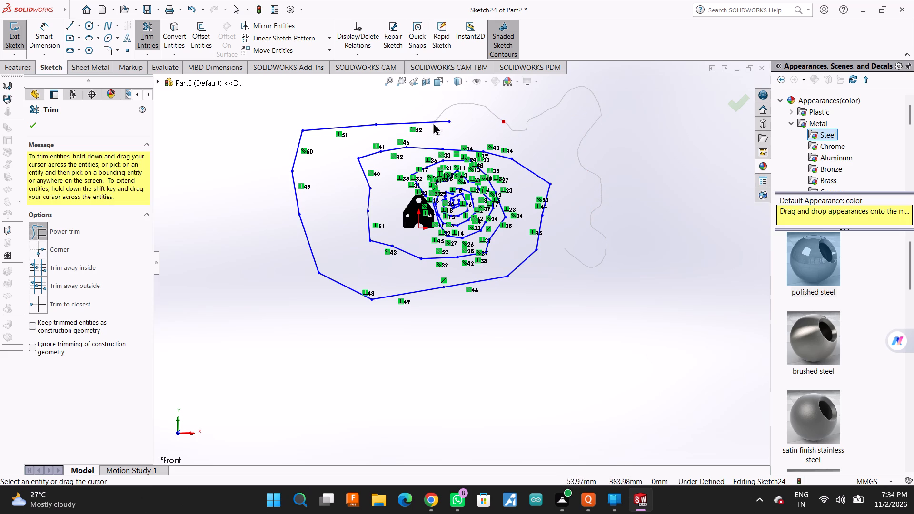
drag(433, 122, 294, 135)
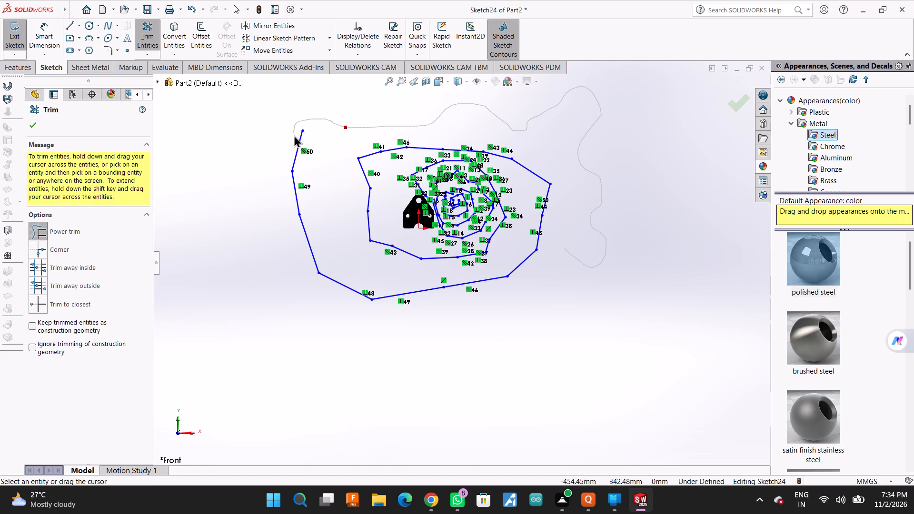
drag(294, 135, 323, 244)
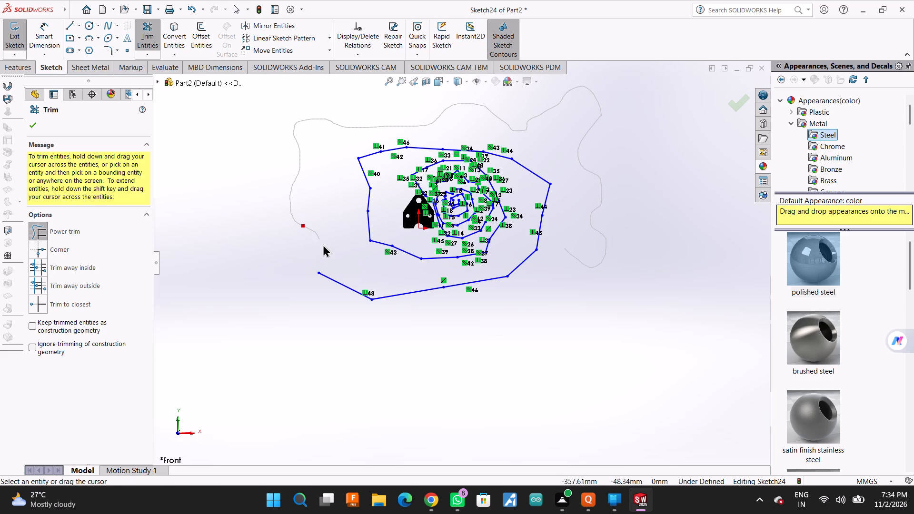
drag(323, 244, 468, 287)
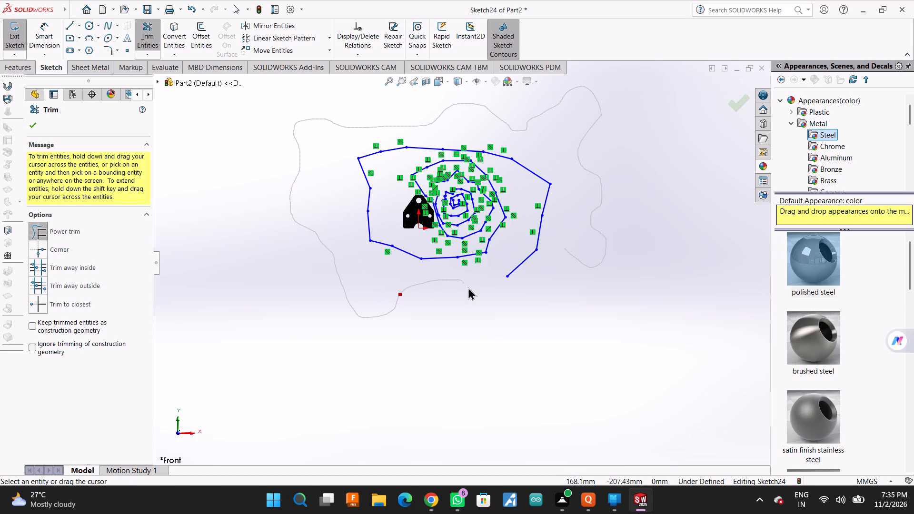
drag(468, 287, 539, 185)
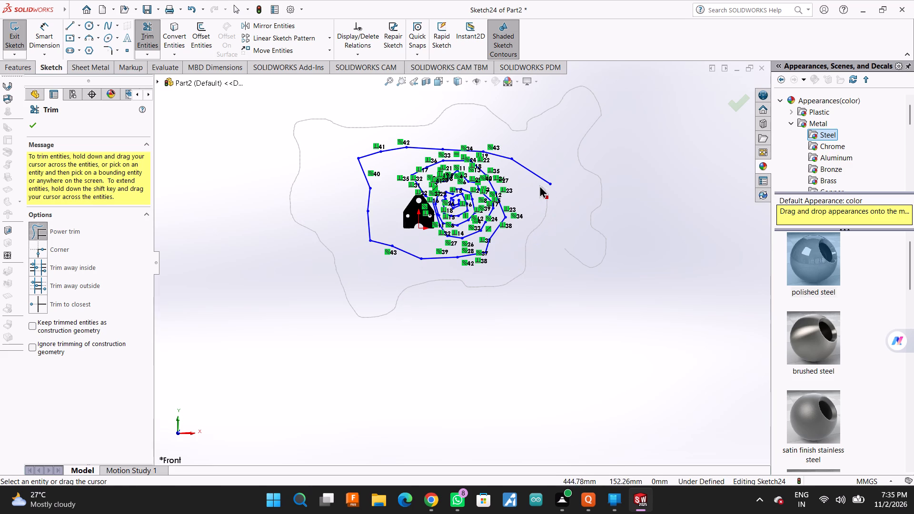
drag(539, 185, 538, 168)
Power-trim the next turn counterclockwise from its open upper-right end, stopping at the horizontal top segment of the turn inside it.
scroll(449, 151, down, 3)
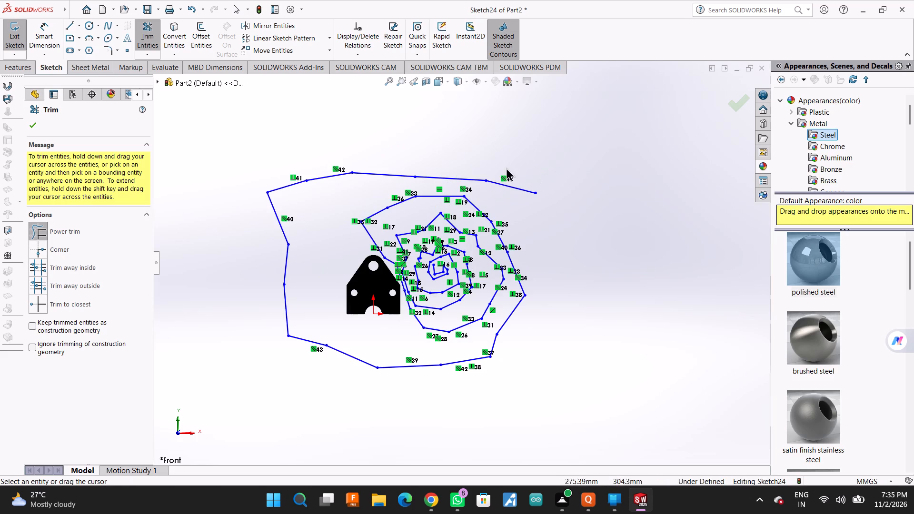
drag(506, 168, 349, 173)
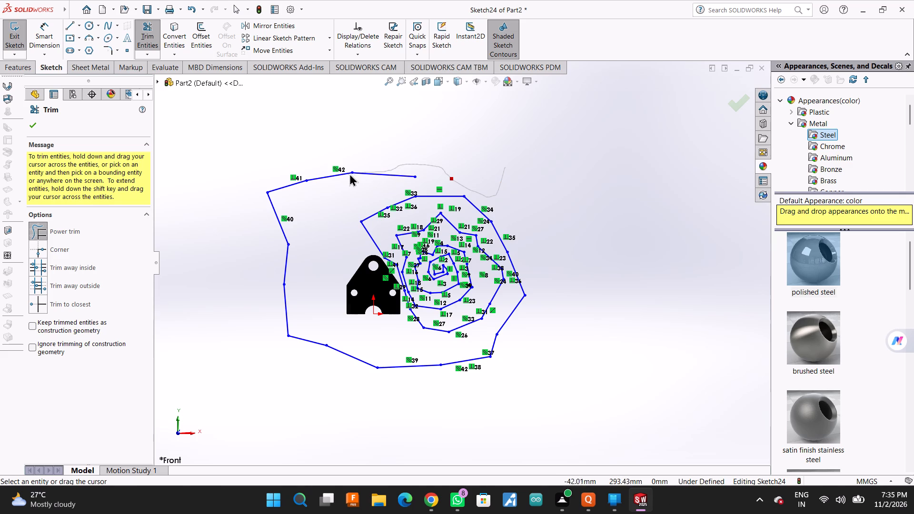
drag(349, 173, 282, 192)
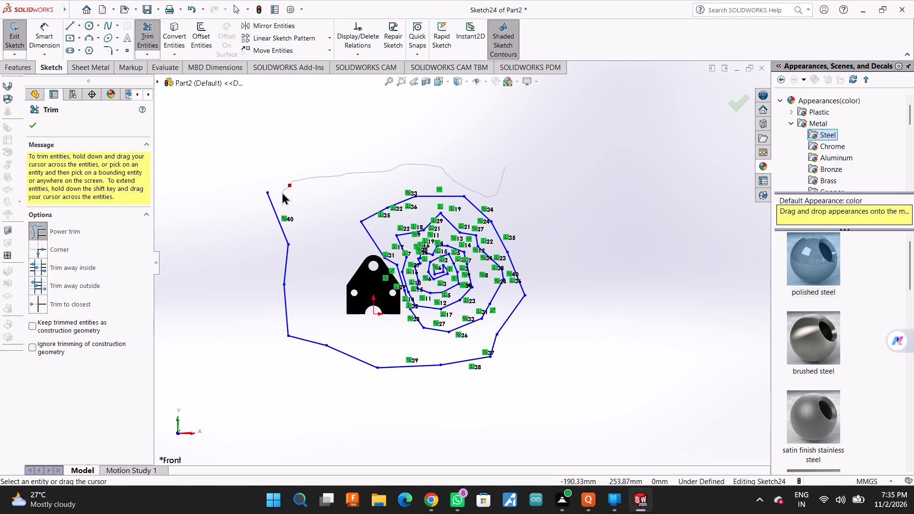
drag(282, 192, 284, 330)
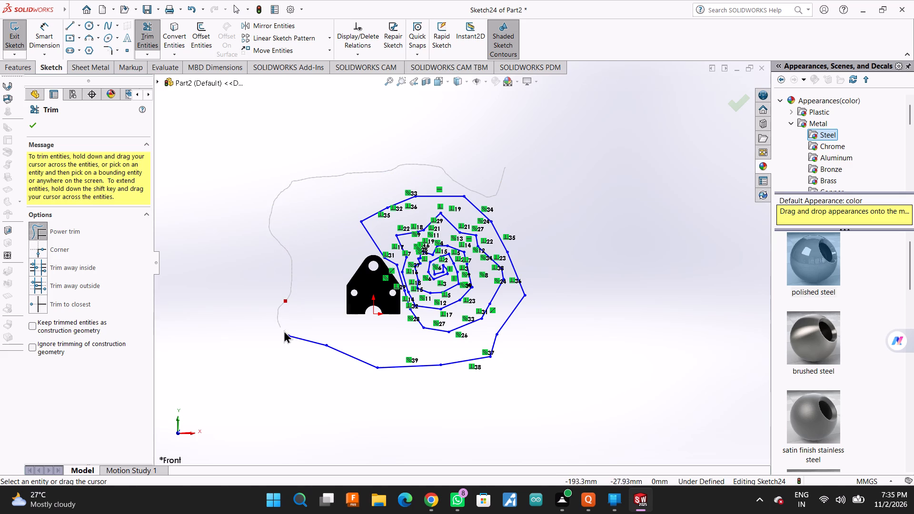
drag(284, 330, 449, 370)
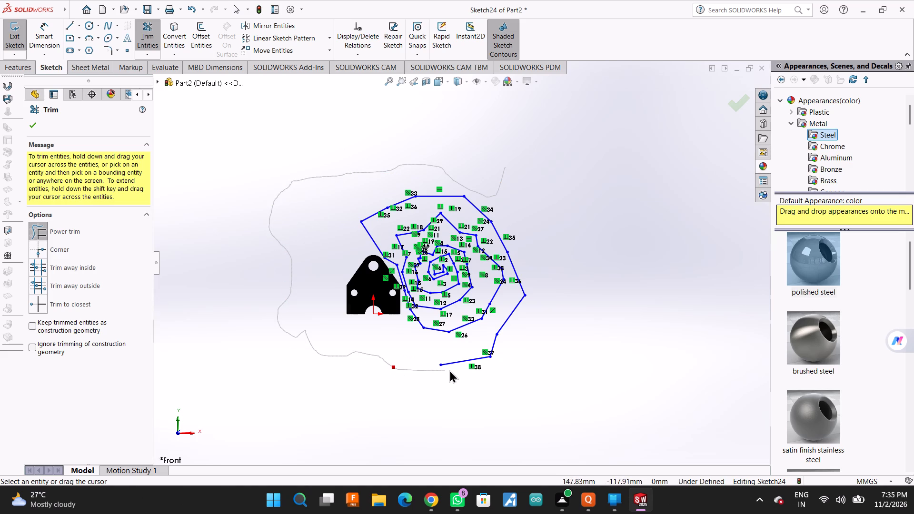
drag(449, 370, 527, 260)
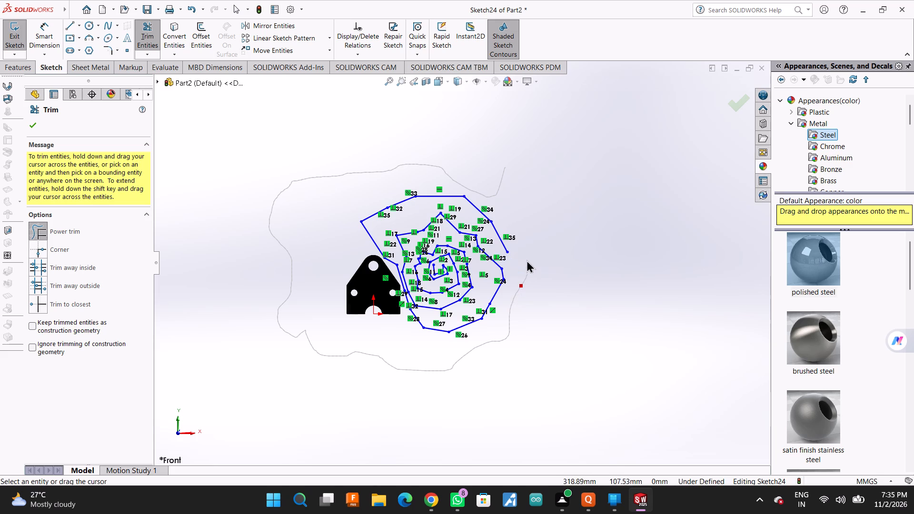
drag(527, 260, 483, 203)
Power-trim the next turn from its horizontal top segment counterclockwise past the bracket, along the bottom and up to the pointed top peak.
scroll(436, 181, down, 2)
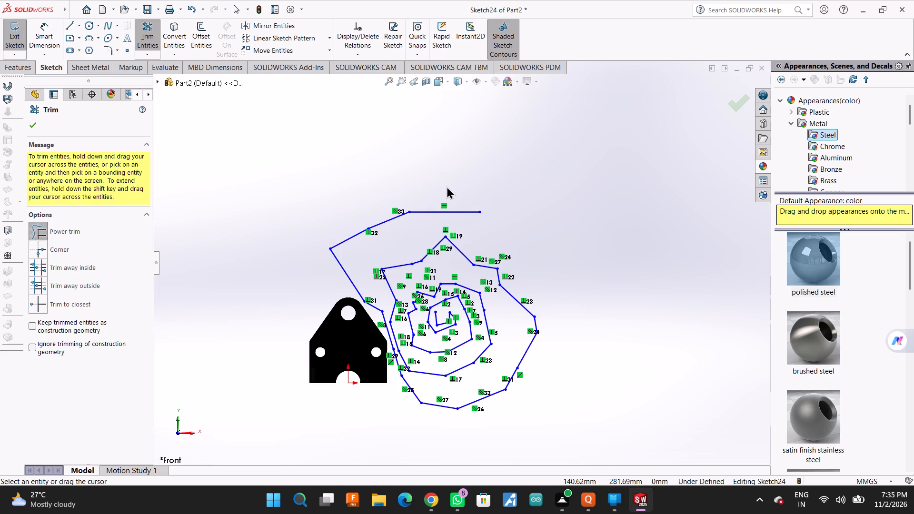
drag(447, 186, 345, 230)
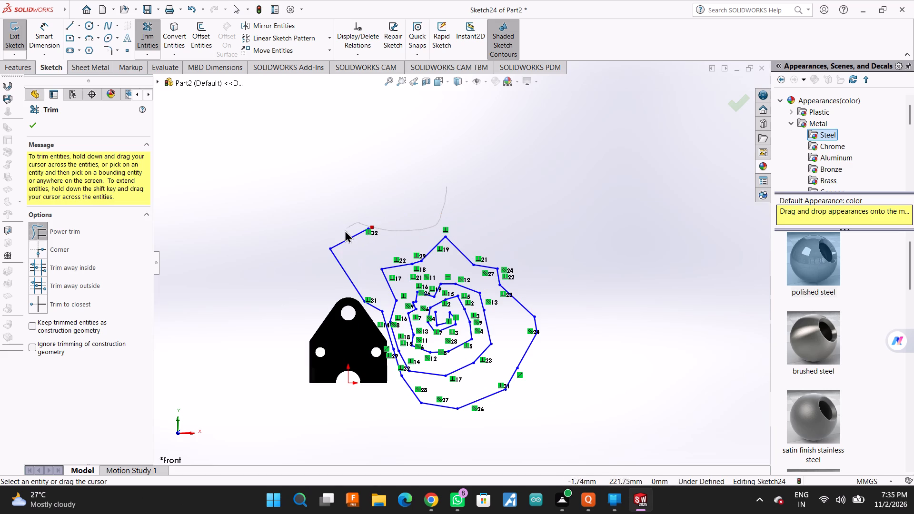
drag(345, 230, 371, 301)
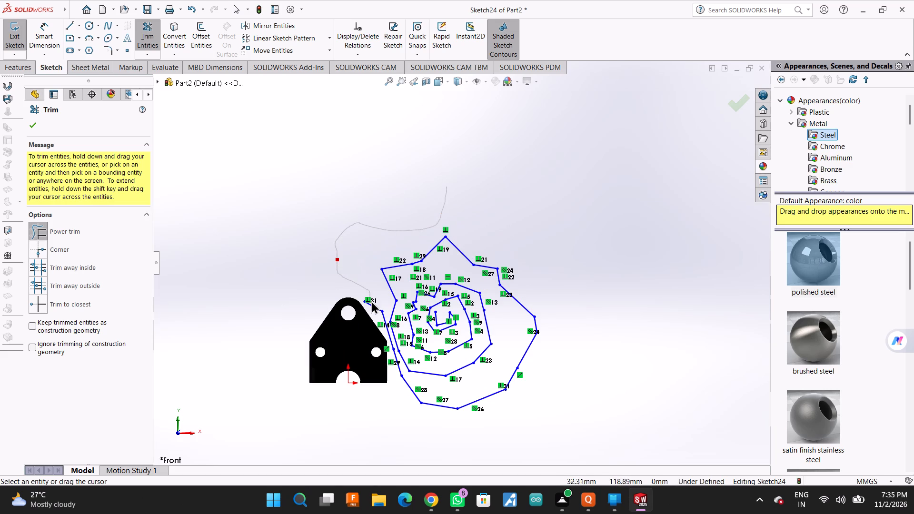
drag(371, 301, 396, 354)
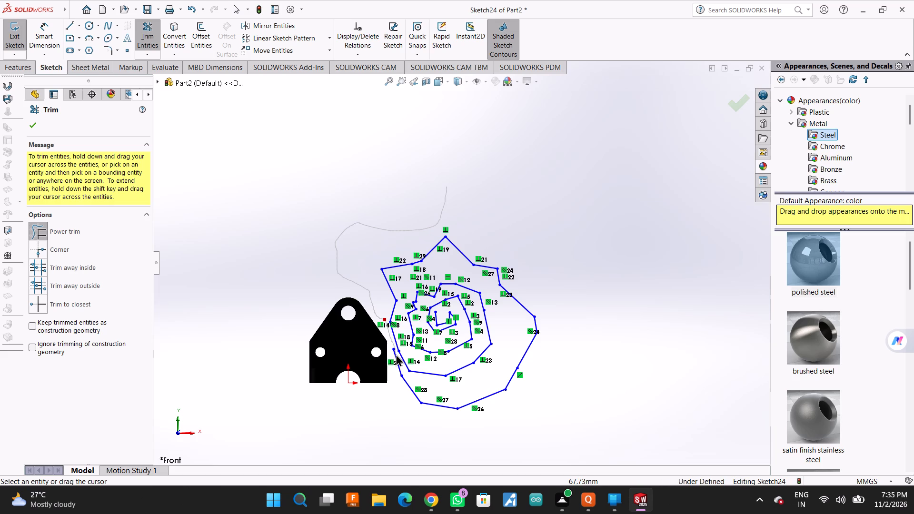
drag(396, 354, 394, 360)
scroll(397, 363, down, 3)
drag(423, 370, 426, 404)
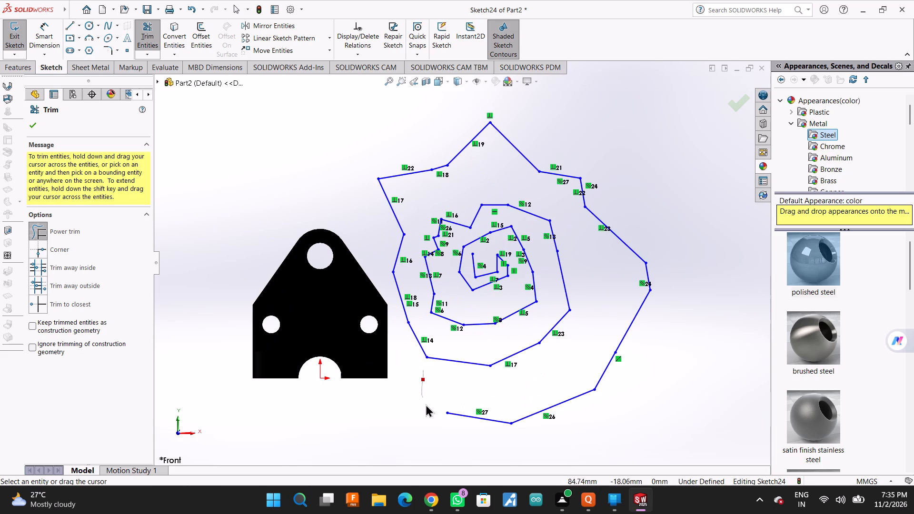
drag(426, 404, 539, 417)
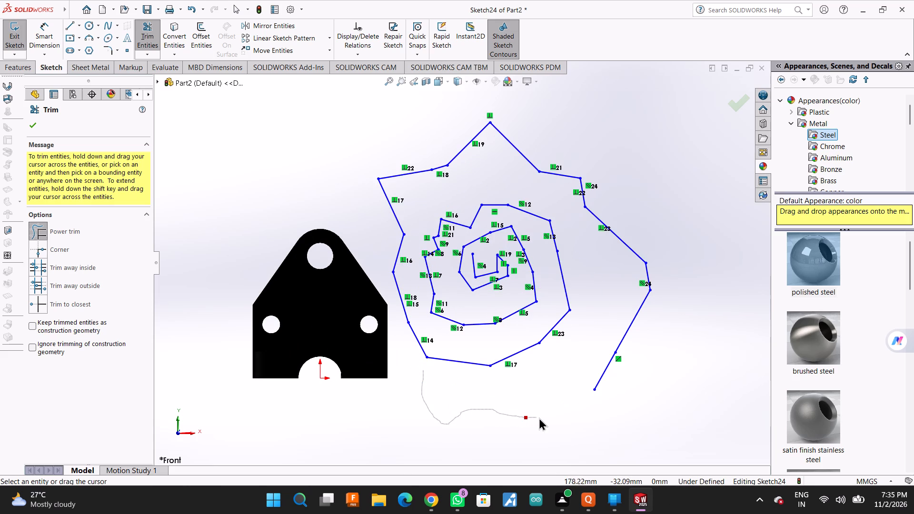
drag(539, 417, 624, 311)
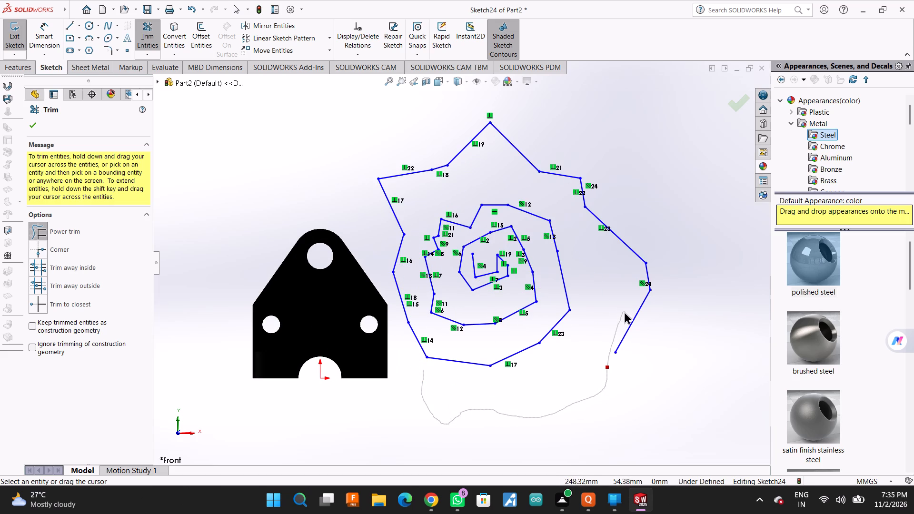
drag(624, 311, 621, 238)
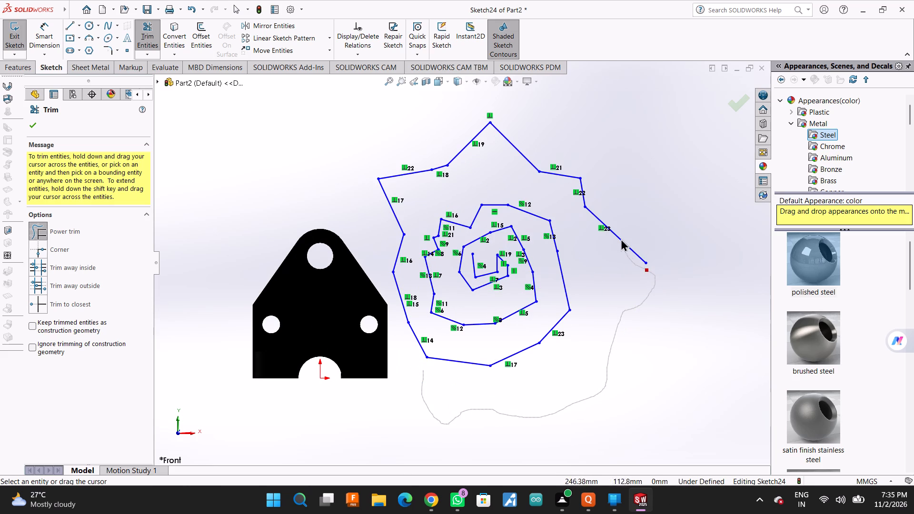
drag(621, 238, 497, 142)
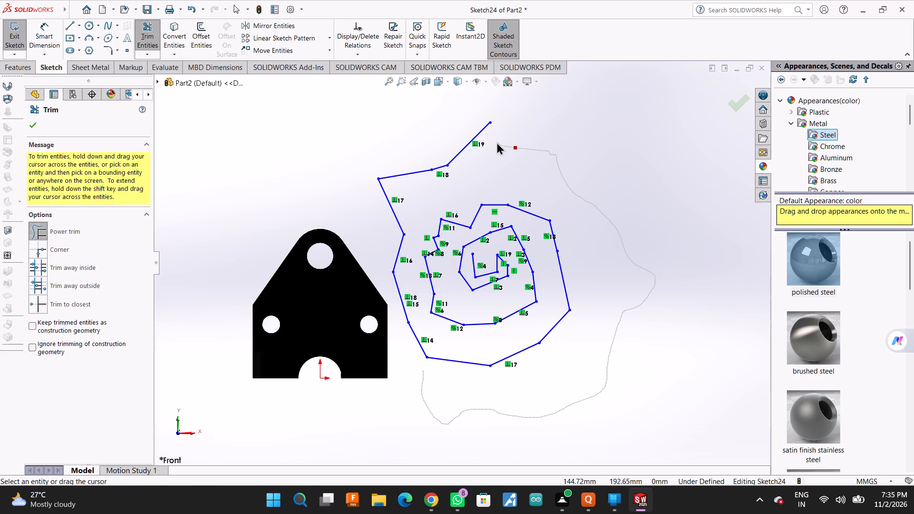
Power-trim the turn from the pointed top peak down its left side, along its bottom and up its right side.
drag(497, 142, 421, 172)
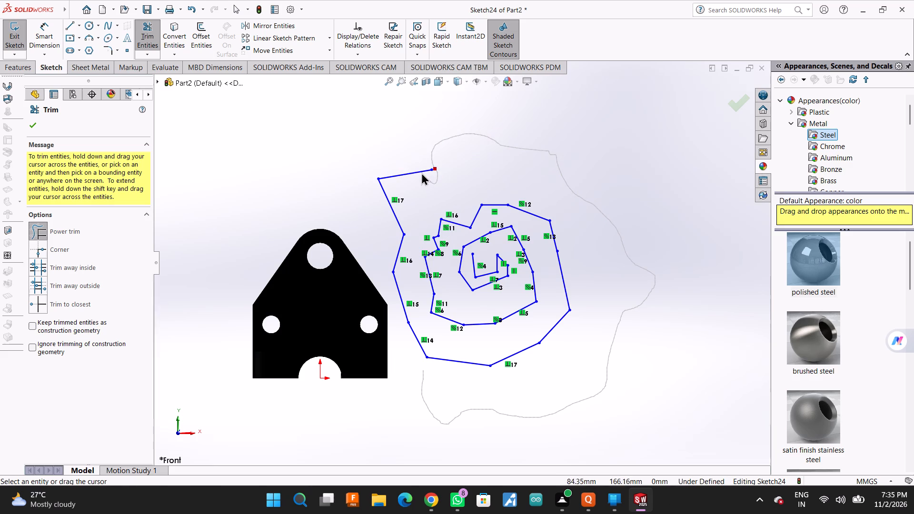
drag(421, 172, 406, 243)
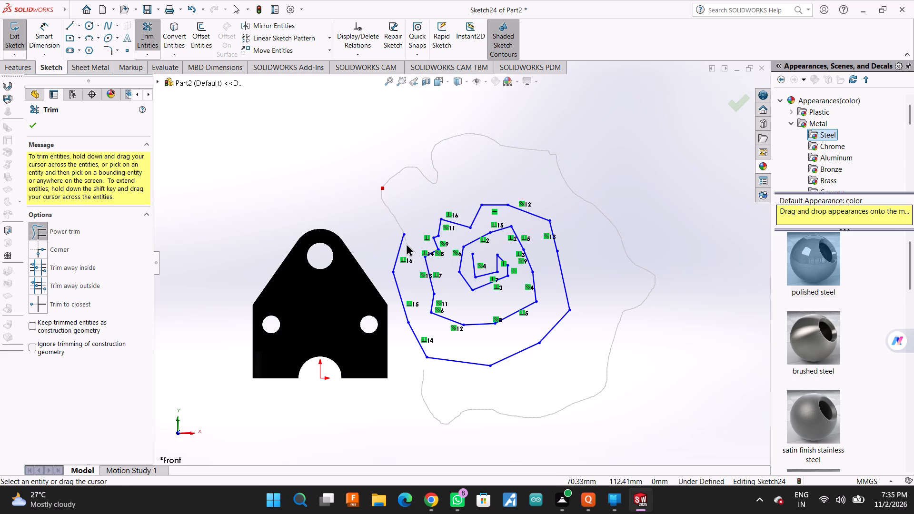
drag(406, 243, 397, 292)
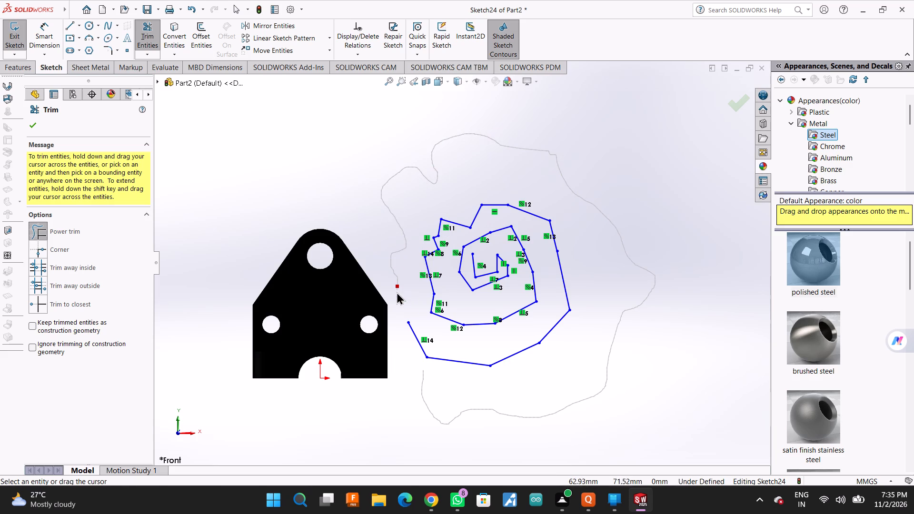
drag(397, 292, 433, 339)
drag(432, 339, 540, 338)
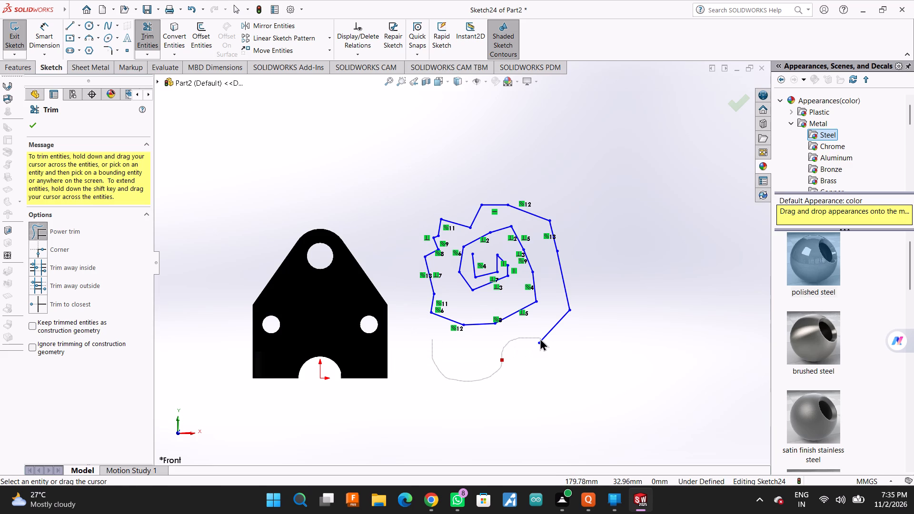
drag(540, 338, 551, 234)
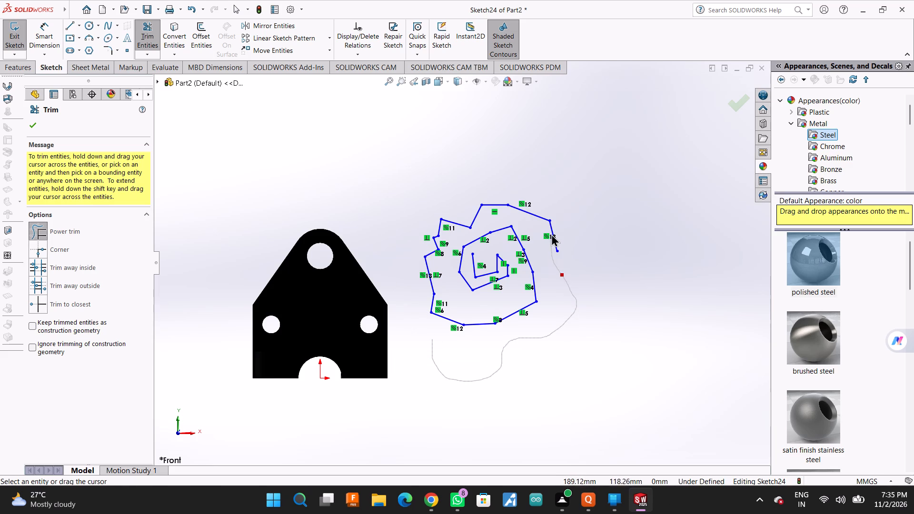
Power-trim the remaining turns of the spiral counterclockwise from the upper-right end inward, removing every line down to the centre.
drag(551, 234, 468, 202)
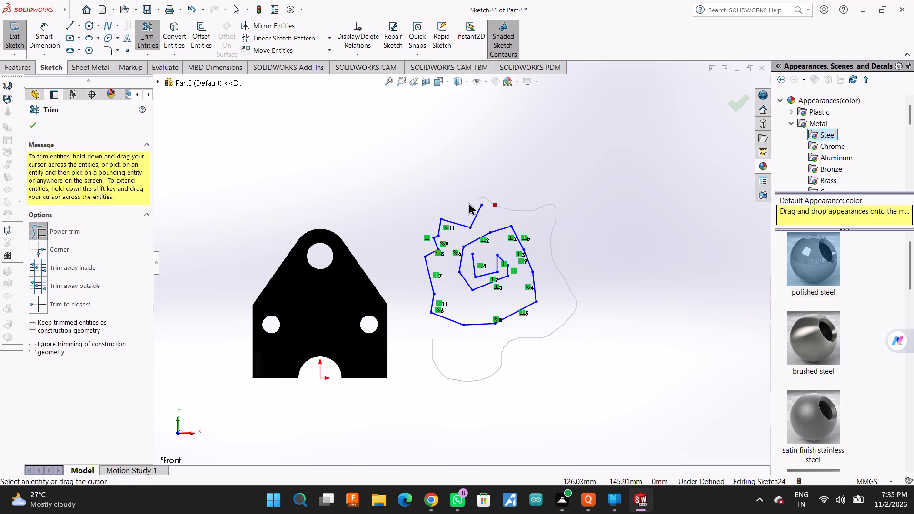
drag(468, 202, 437, 223)
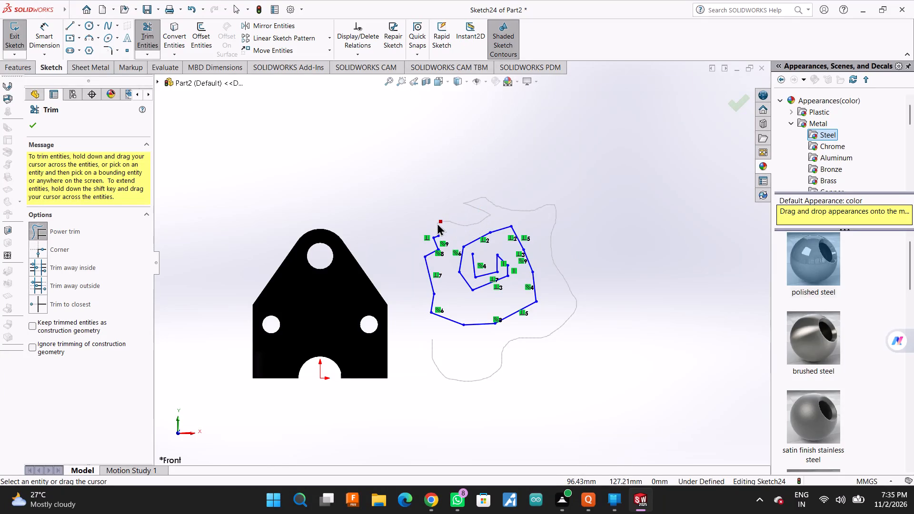
drag(437, 223, 428, 265)
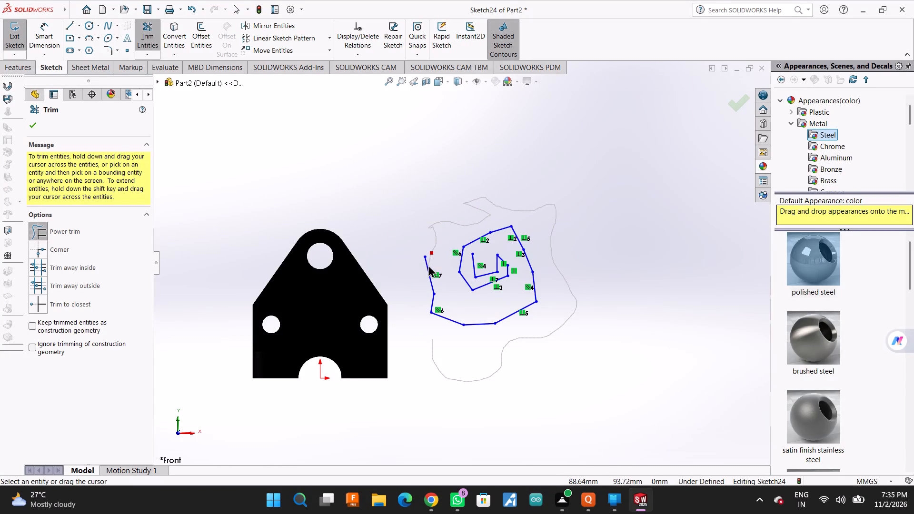
drag(428, 265, 460, 328)
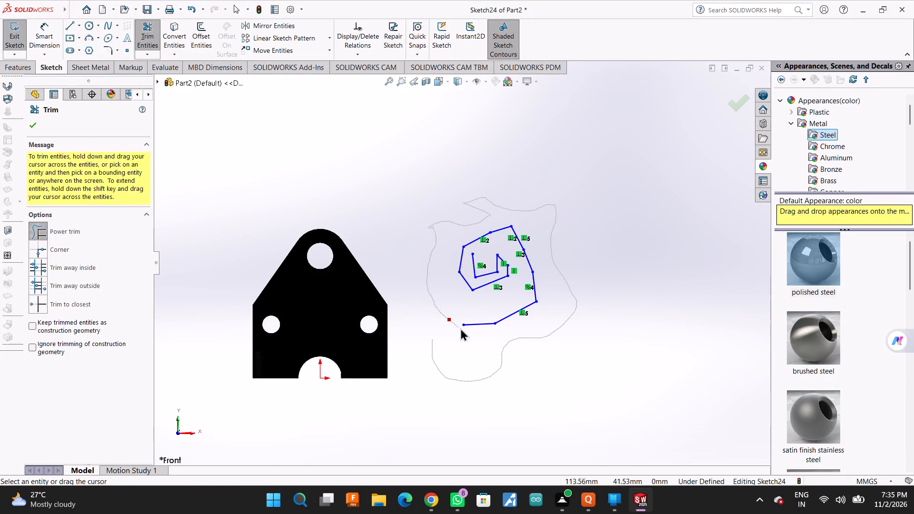
drag(460, 328, 536, 297)
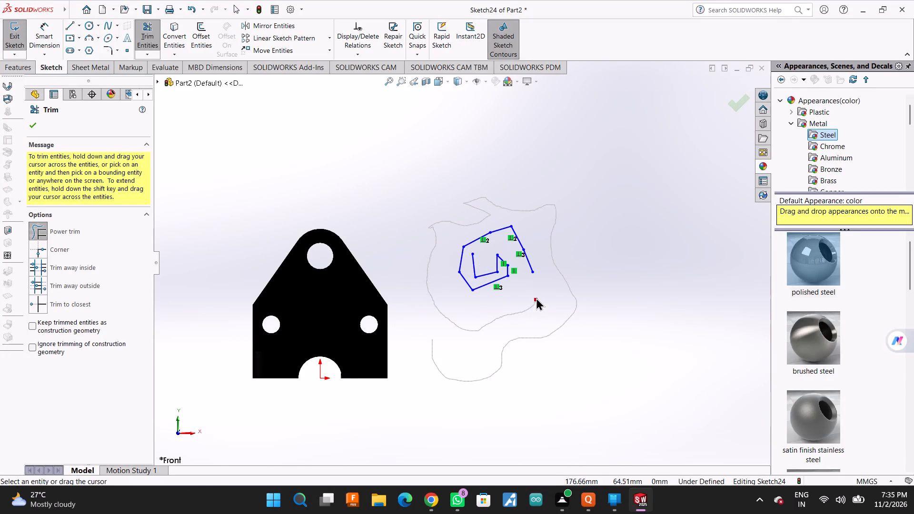
drag(536, 297, 506, 225)
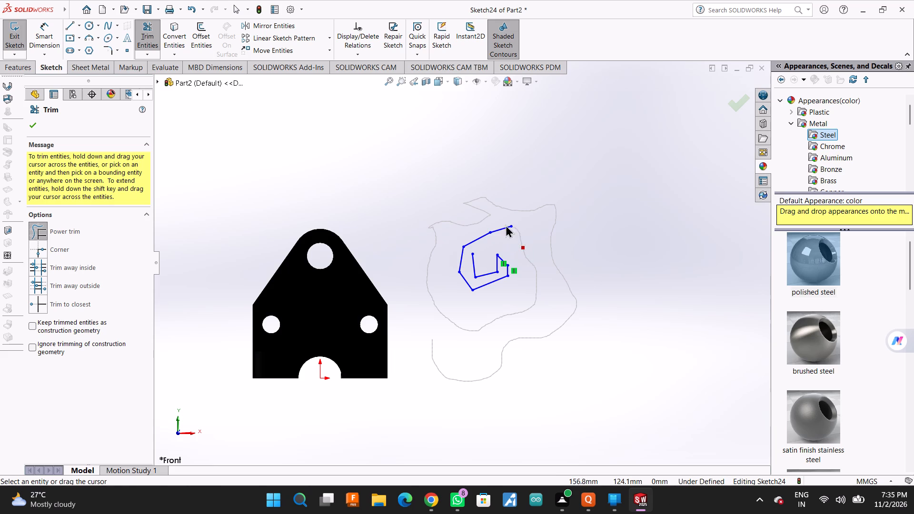
drag(506, 225, 464, 263)
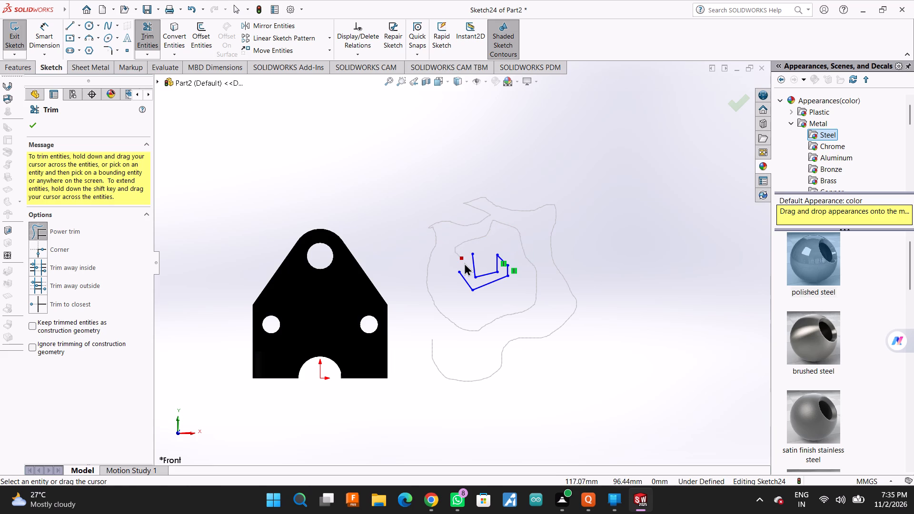
drag(464, 263, 495, 278)
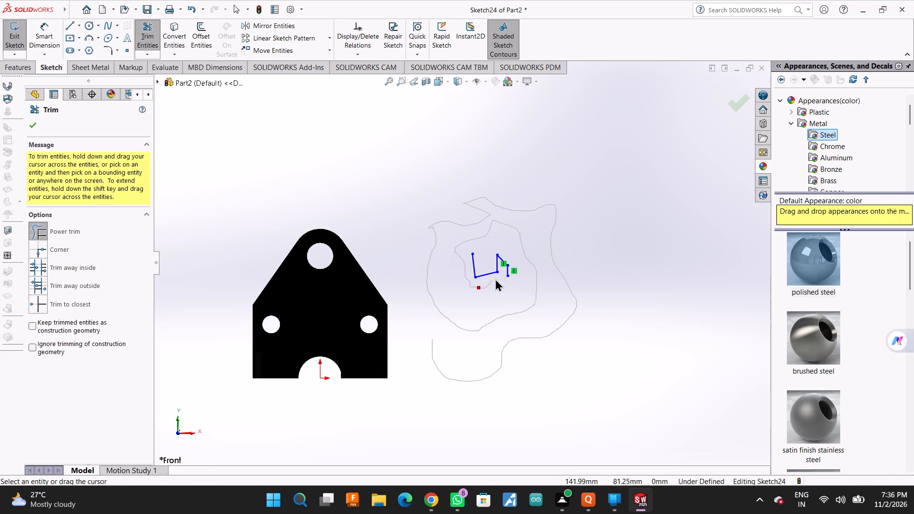
drag(495, 278, 497, 268)
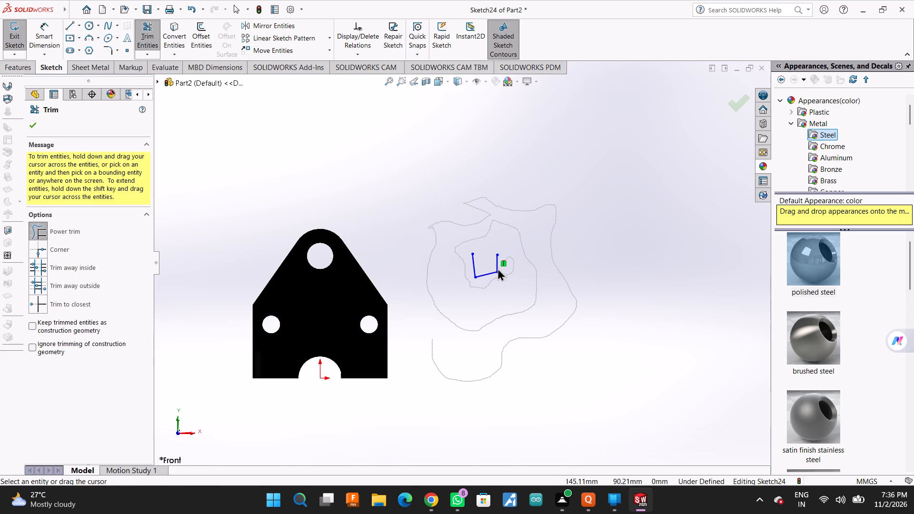
drag(497, 268, 462, 263)
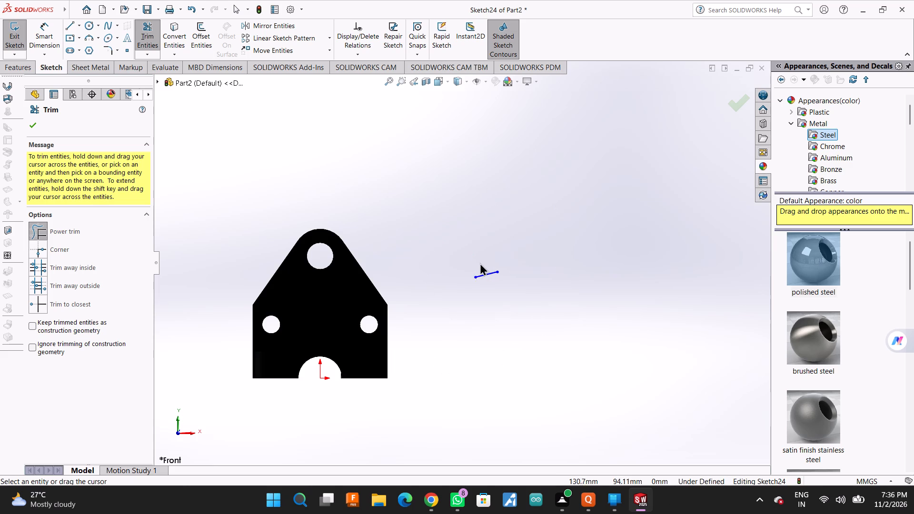
drag(480, 263, 483, 281)
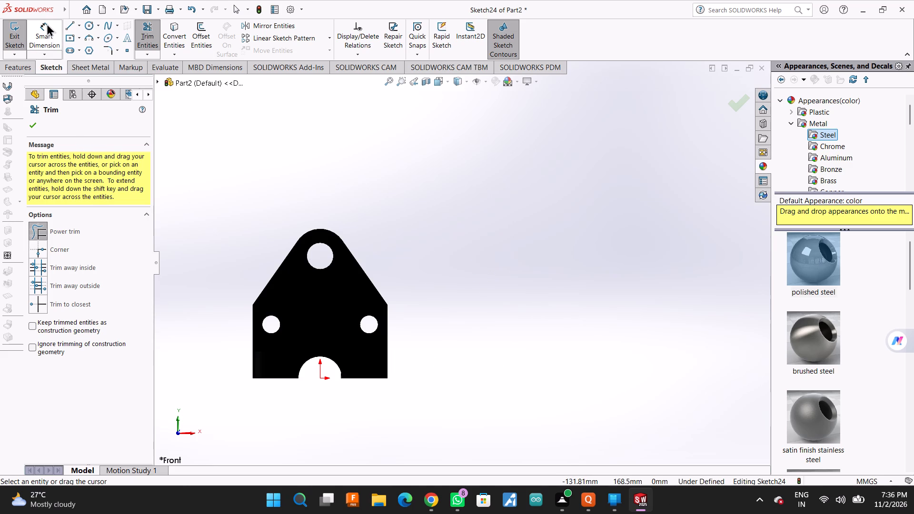
Sketch the first turn of a new line spiral beside the bracket, counterclockwise down the left, along the bottom, up the right and over the top.
click(66, 23)
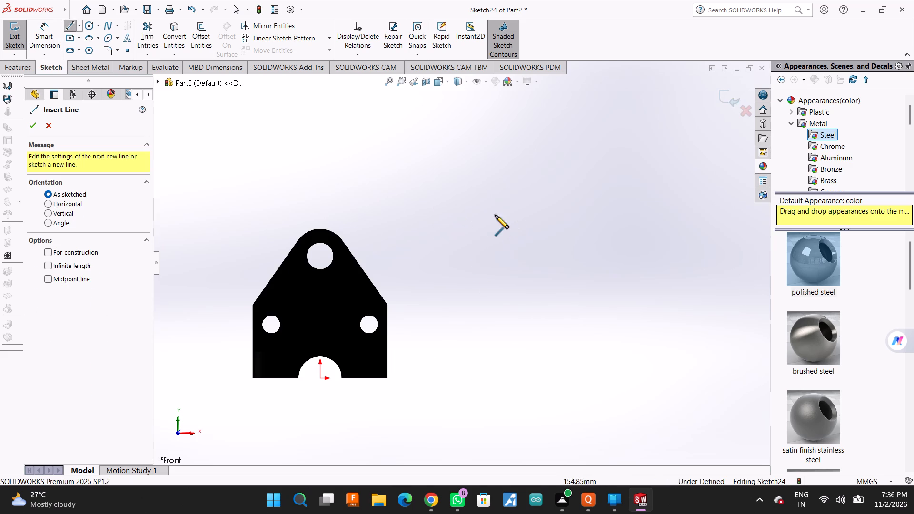
click(476, 215)
click(470, 344)
click(517, 334)
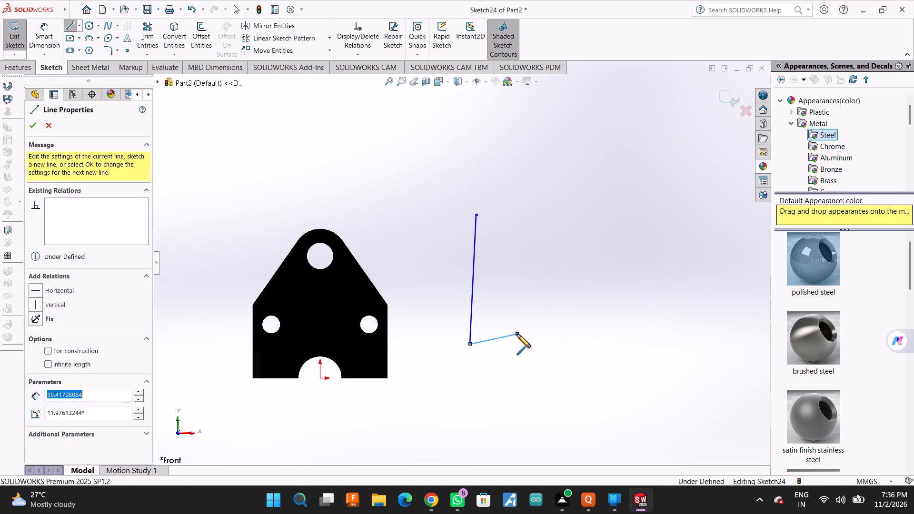
click(588, 336)
click(619, 297)
click(625, 237)
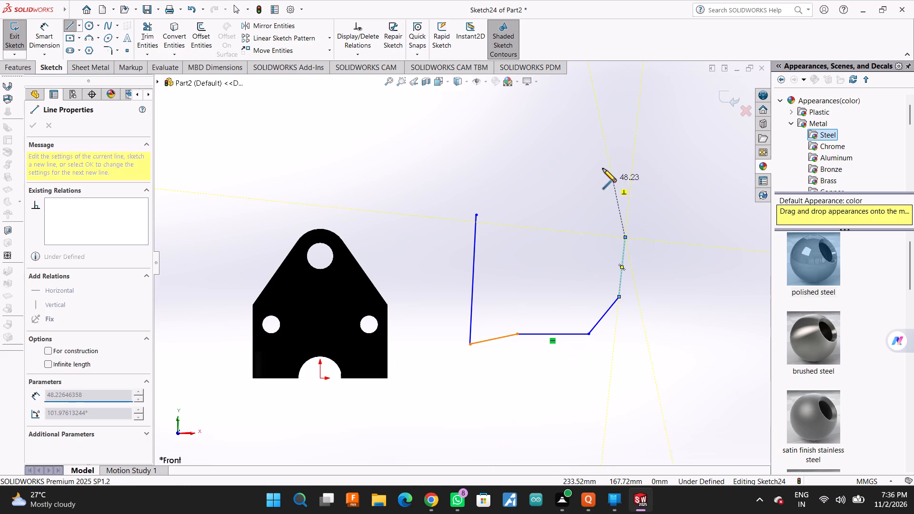
click(596, 158)
click(519, 169)
click(502, 194)
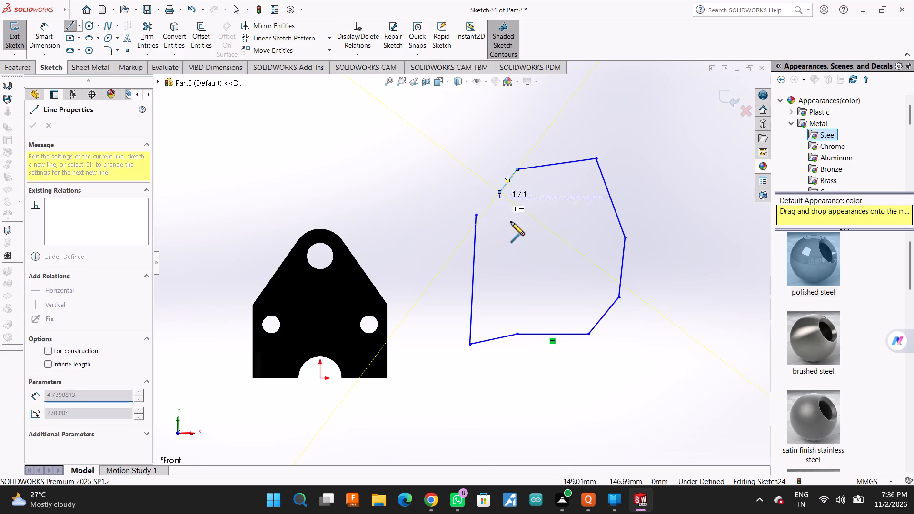
Continue the line chain with a second turn inside the first, down the left, along the bottom, up the right and back along the top.
click(515, 232)
click(506, 269)
drag(501, 295, 505, 302)
drag(512, 308, 519, 311)
click(542, 315)
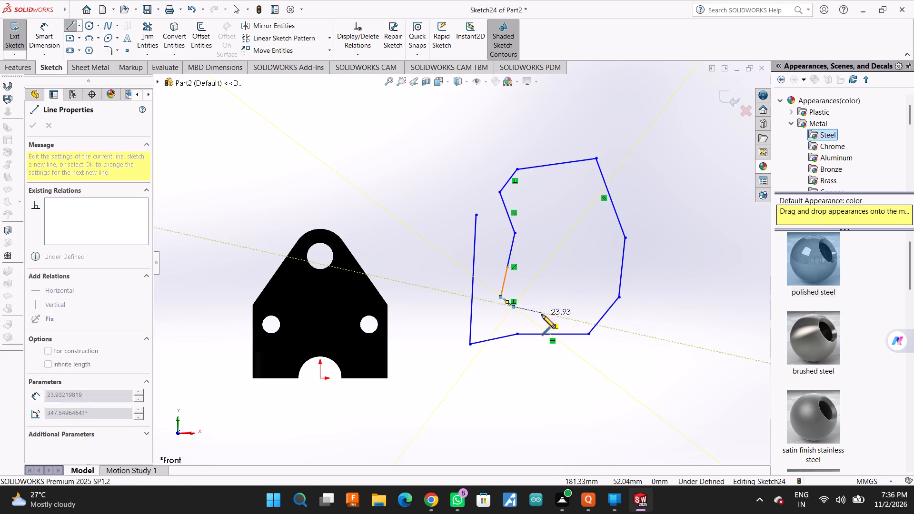
click(565, 311)
click(588, 294)
click(590, 257)
click(590, 239)
click(589, 214)
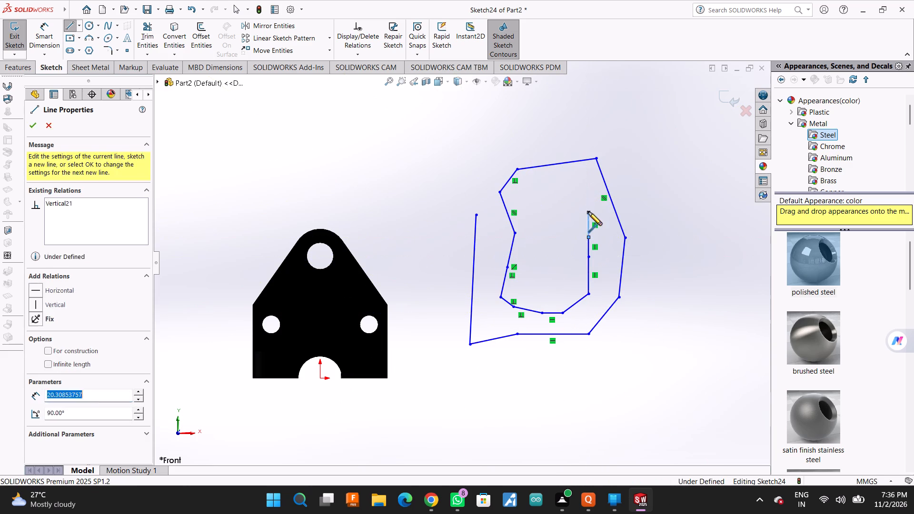
click(583, 191)
click(571, 191)
click(550, 195)
click(532, 196)
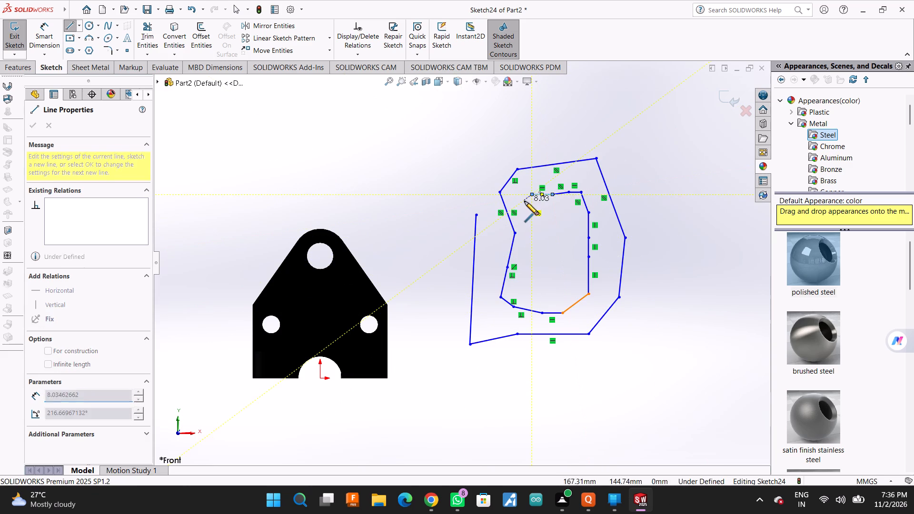
Continue the line chain with a third, tighter turn down its left side, along the bottom and partway up its right side.
click(525, 201)
click(525, 220)
click(521, 262)
click(520, 283)
drag(520, 285, 520, 289)
double_click(520, 298)
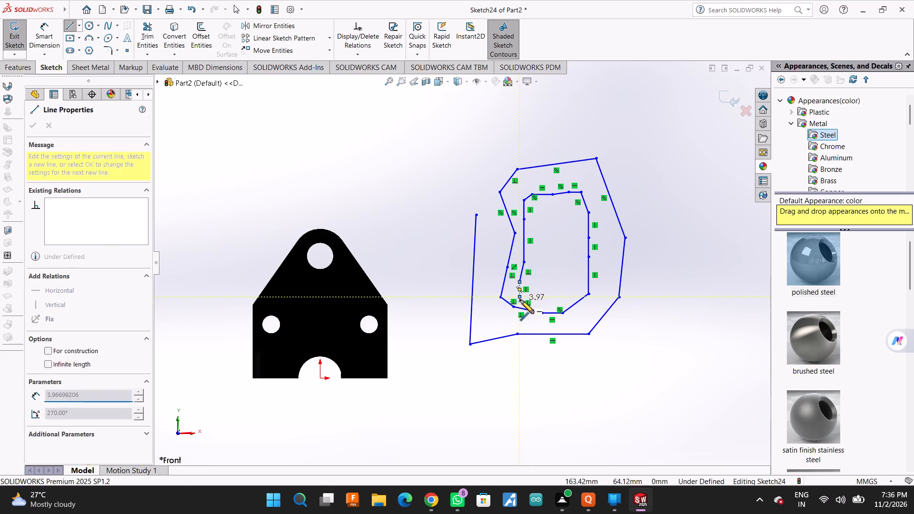
click(539, 300)
click(567, 298)
click(575, 289)
drag(576, 262, 579, 252)
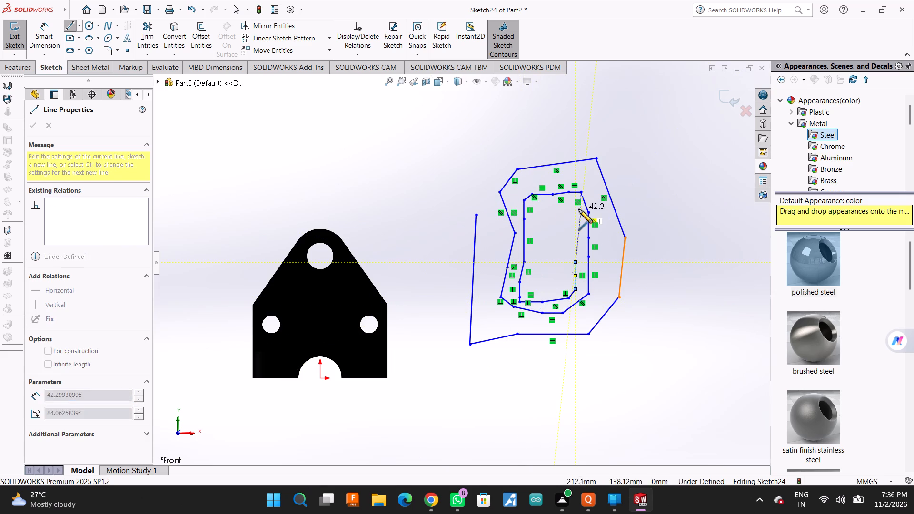
Finish the inward spiral with a box-shaped innermost turn ending in a small hook at the centre.
click(577, 210)
click(529, 215)
click(530, 253)
click(554, 249)
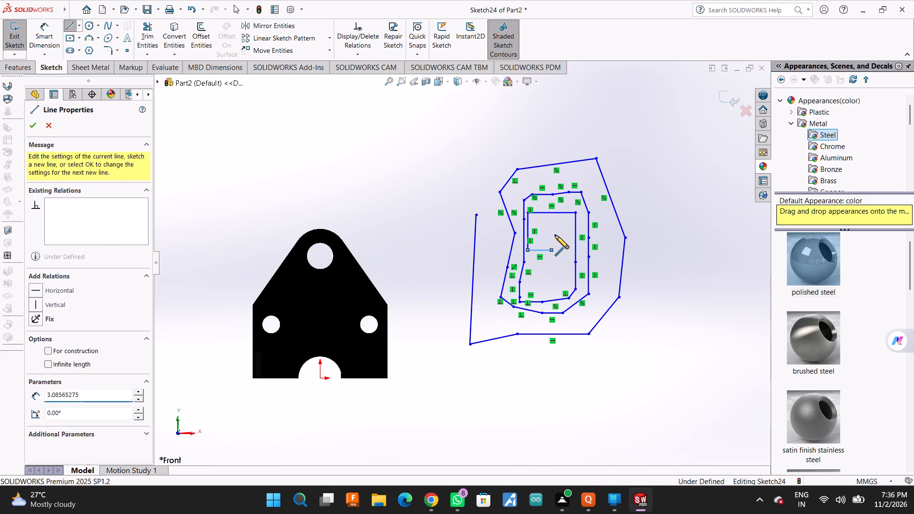
click(555, 229)
click(547, 232)
click(546, 241)
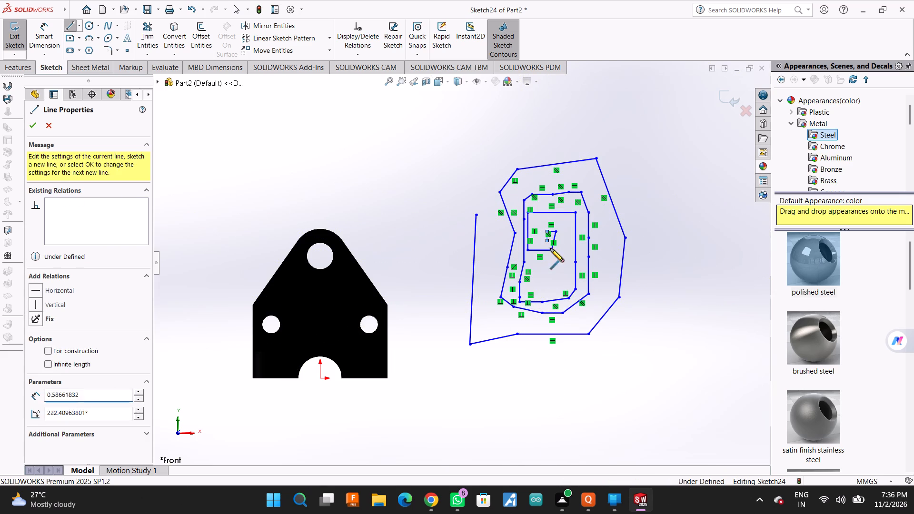
Run the line chain from the centre out across the turns to the right, then up and over the outside of the top.
click(539, 268)
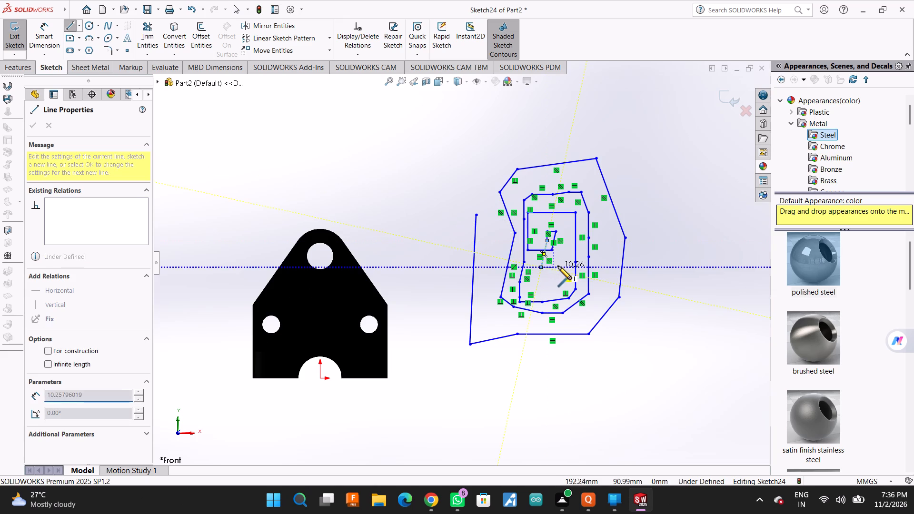
click(558, 266)
click(639, 256)
click(627, 180)
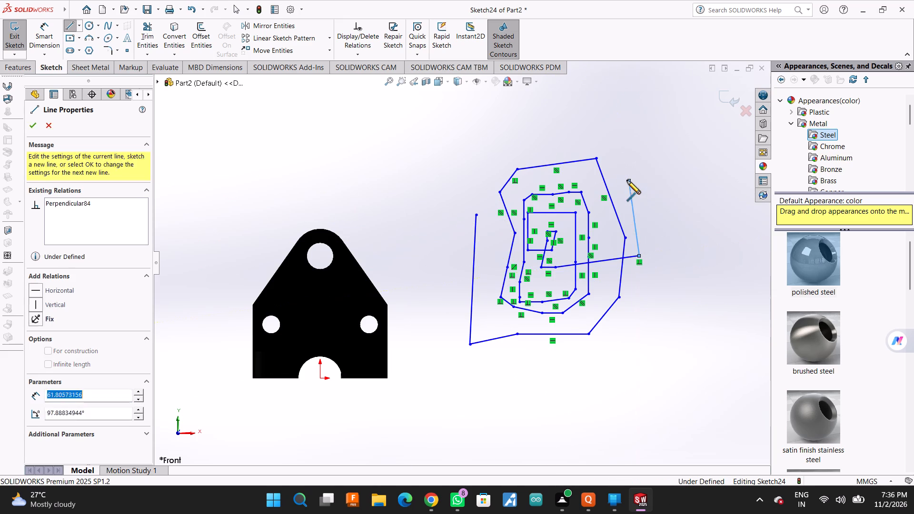
click(600, 124)
click(503, 148)
click(456, 148)
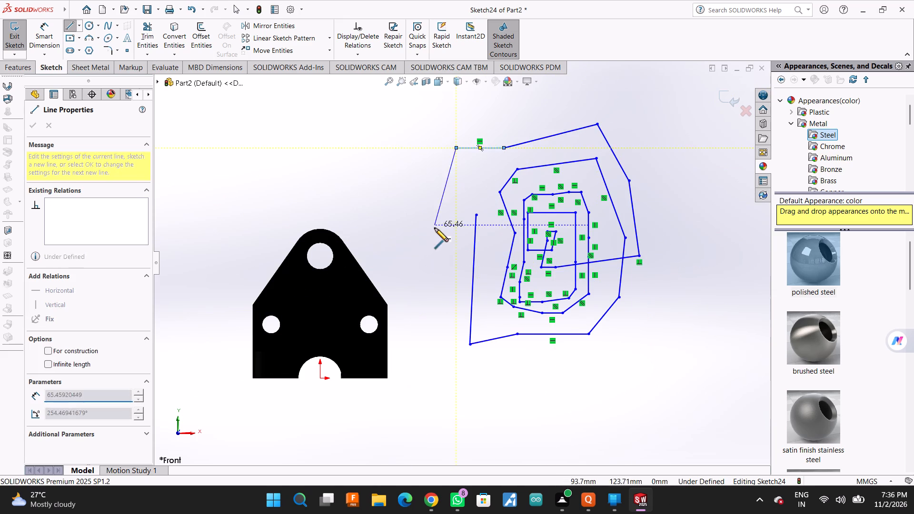
Continue the line chain around the outside of the spiral, down its left side, along the bottom and up its right side.
click(435, 228)
click(441, 344)
click(460, 409)
click(544, 403)
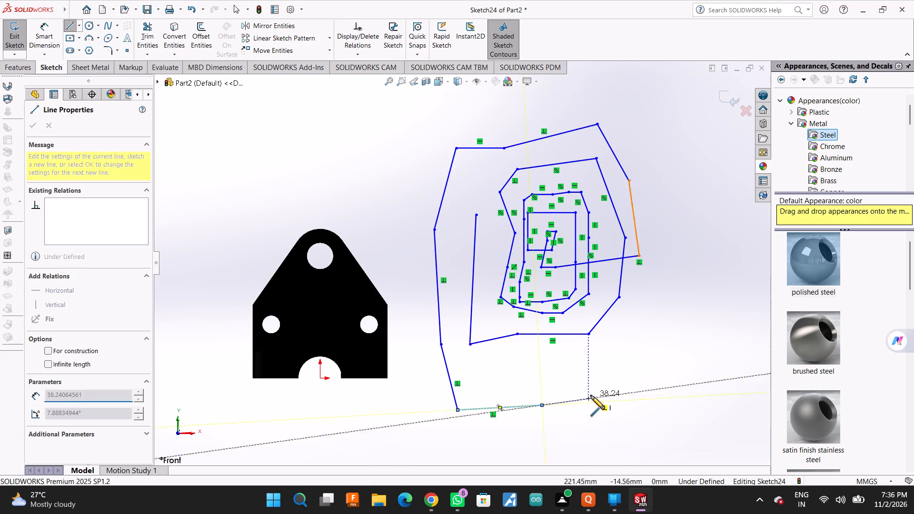
click(591, 395)
click(654, 371)
click(675, 296)
drag(668, 187, 668, 179)
click(659, 143)
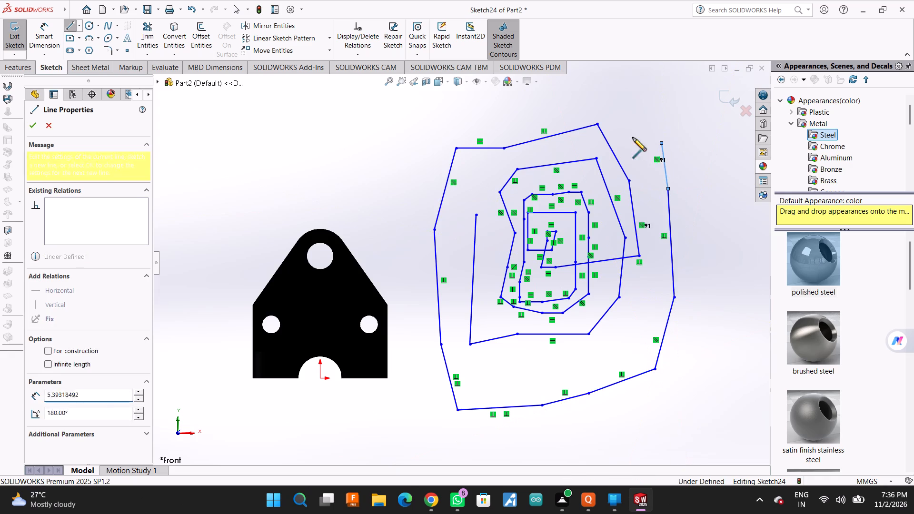
Start another outer turn with lines over the top of the spiral and down between its left side and the bracket.
click(609, 120)
click(576, 100)
click(529, 114)
click(453, 128)
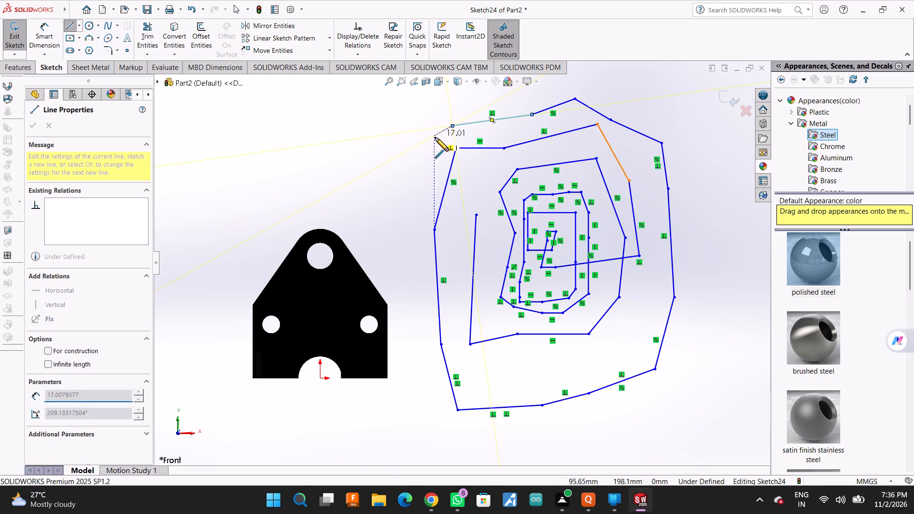
click(425, 148)
click(409, 191)
click(406, 257)
click(413, 300)
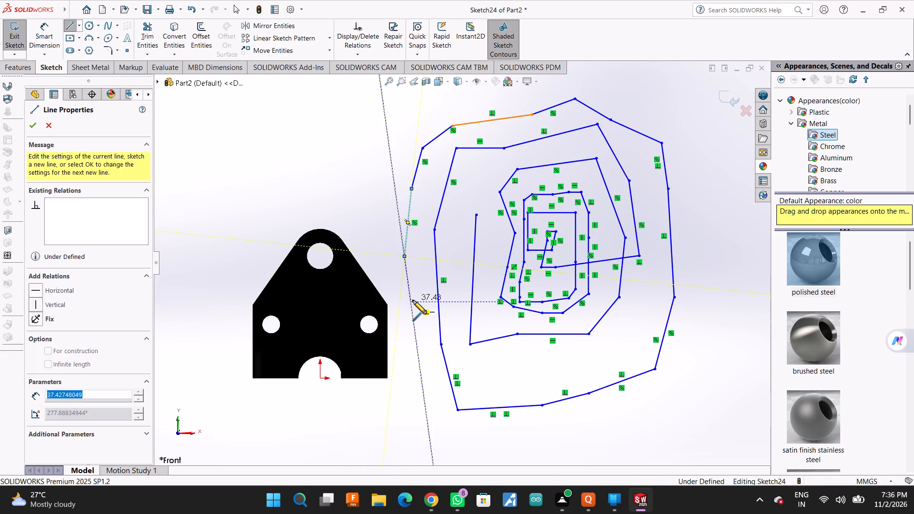
Continue the outermost turn with lines along the bottom of the spiral and up its right side.
click(424, 401)
click(486, 446)
click(562, 447)
click(641, 430)
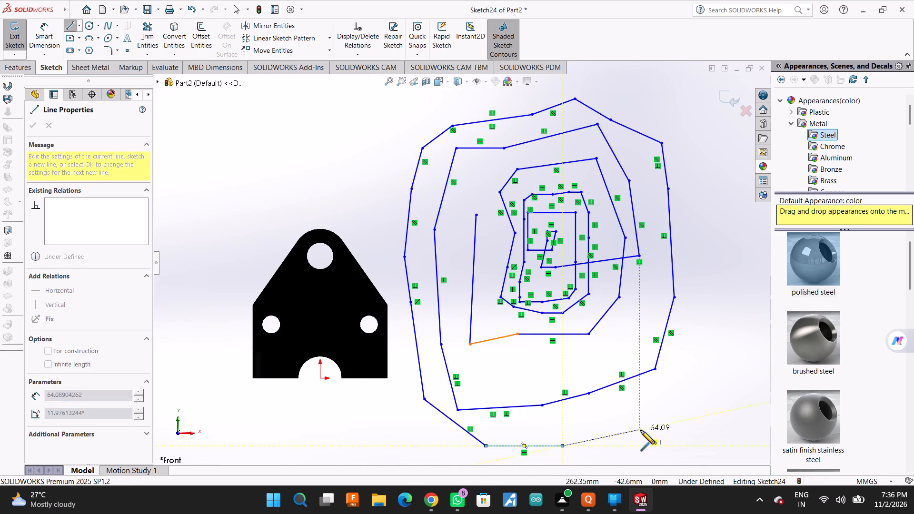
click(710, 396)
click(710, 348)
click(714, 286)
click(695, 200)
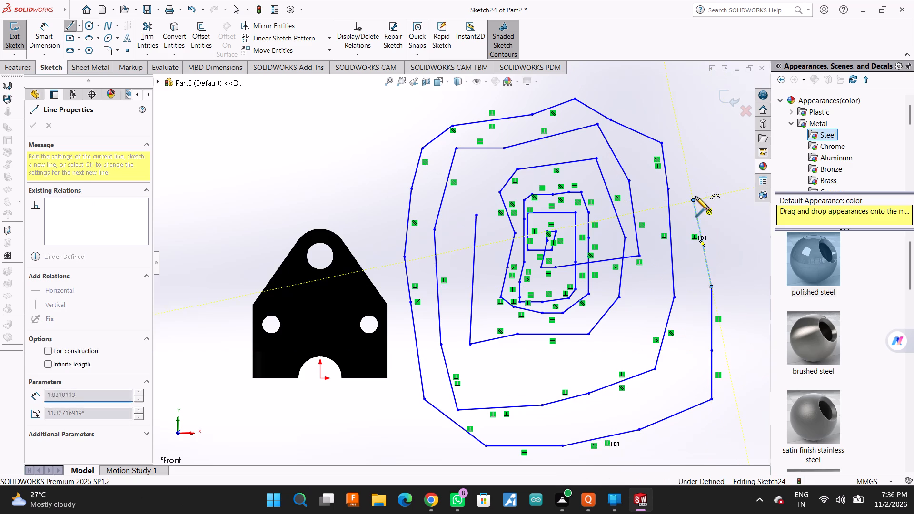
Extend the line chain to a high upper-right corner, across to above the bracket, and down between the bracket and the spiral.
scroll(672, 146, down, 1)
scroll(672, 146, up, 4)
click(635, 131)
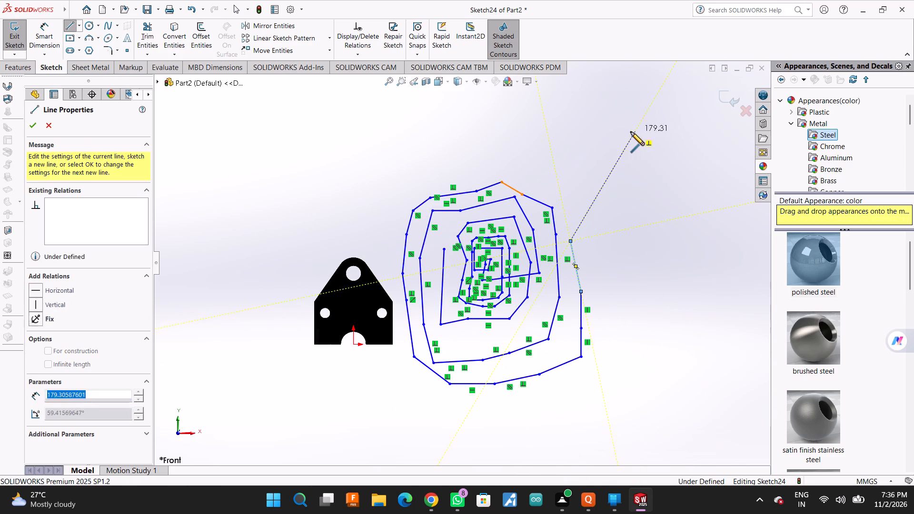
click(595, 132)
click(501, 135)
click(428, 138)
click(352, 148)
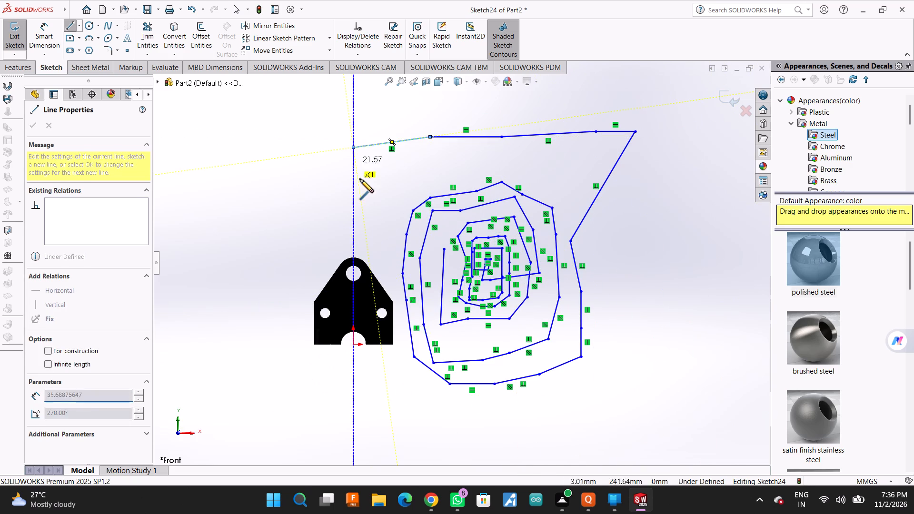
click(363, 183)
drag(396, 249, 396, 255)
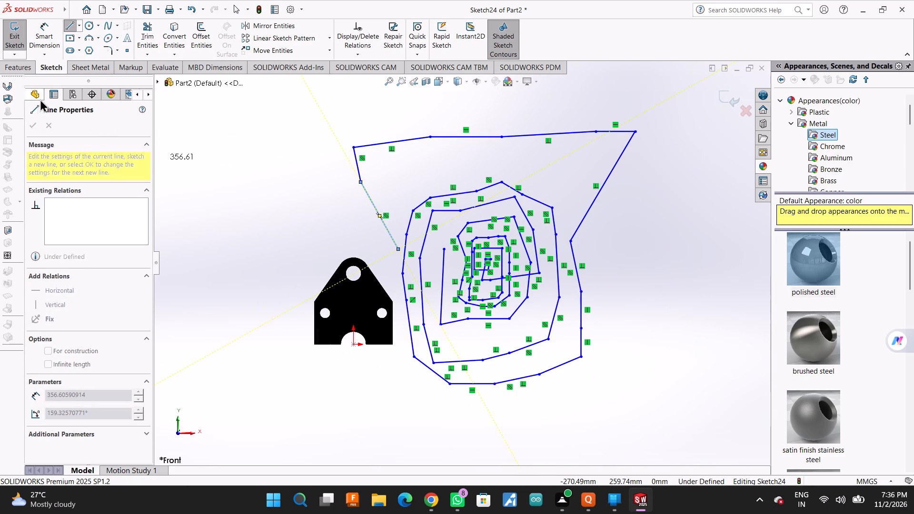
Power-trim the chain's high outer extension, from the lines between bracket and spiral across the top and down the slanted upper-right line.
click(136, 29)
scroll(333, 189, down, 4)
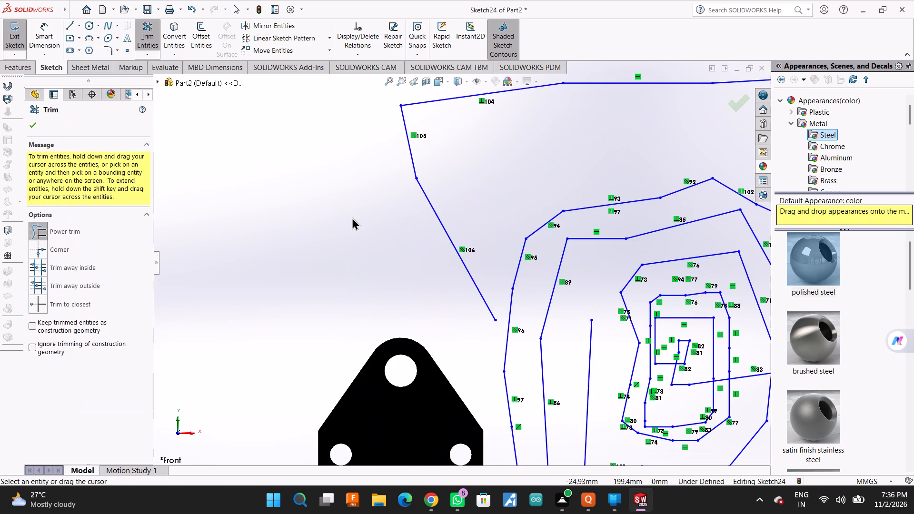
drag(482, 225, 451, 265)
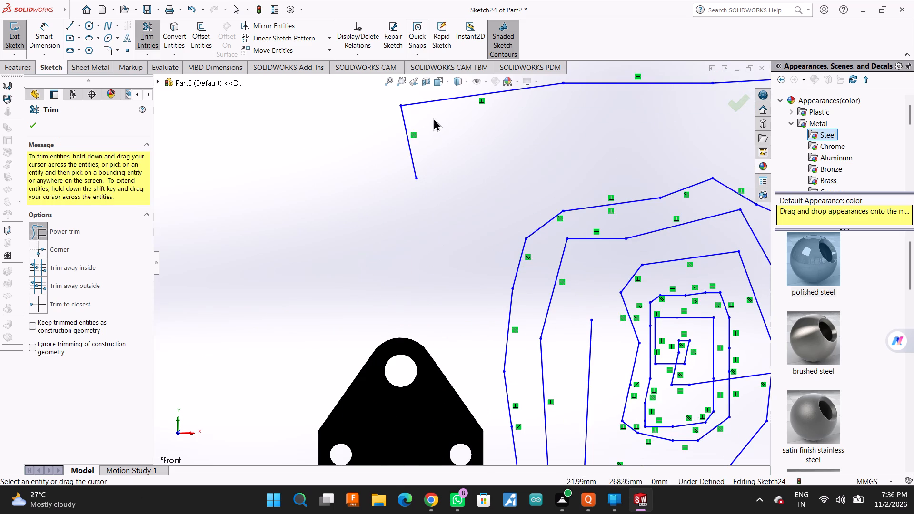
drag(433, 118, 400, 149)
drag(404, 88, 421, 128)
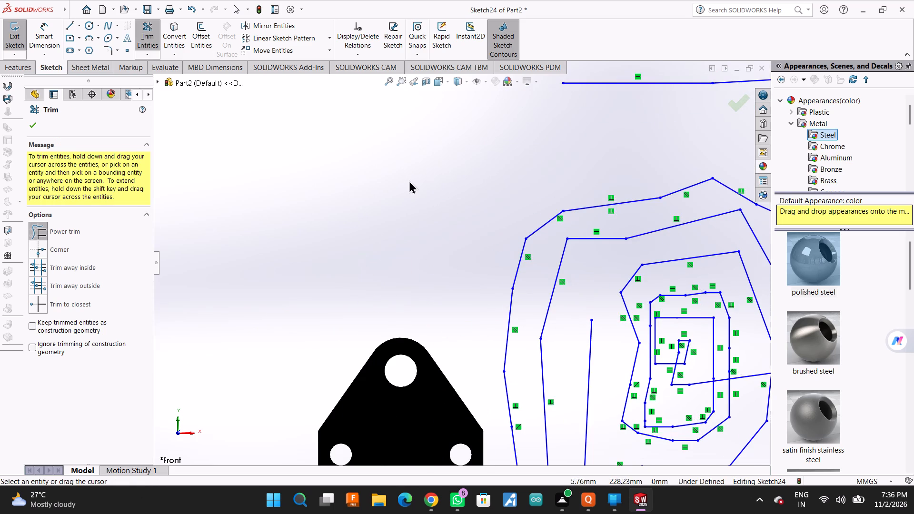
scroll(409, 180, up, 2)
drag(552, 104, 560, 174)
scroll(540, 169, up, 4)
scroll(587, 127, down, 1)
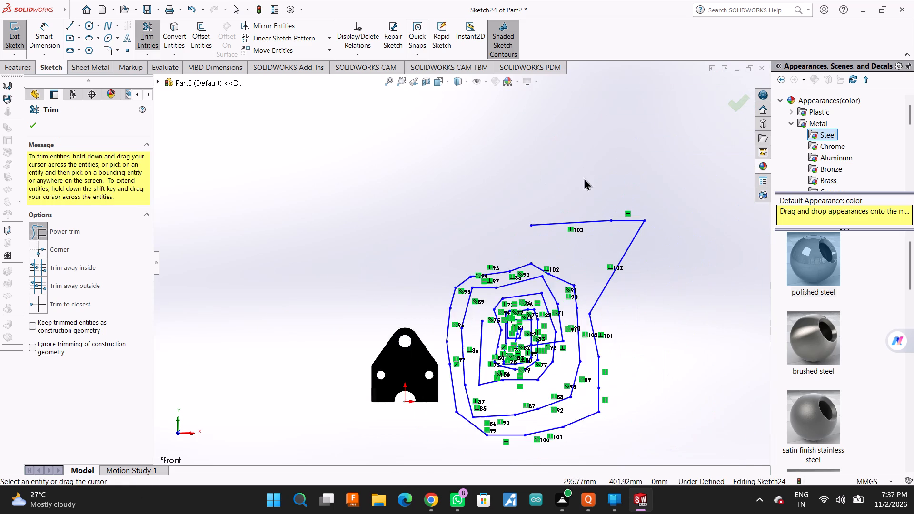
scroll(584, 178, down, 3)
drag(566, 230, 561, 285)
drag(621, 227, 633, 274)
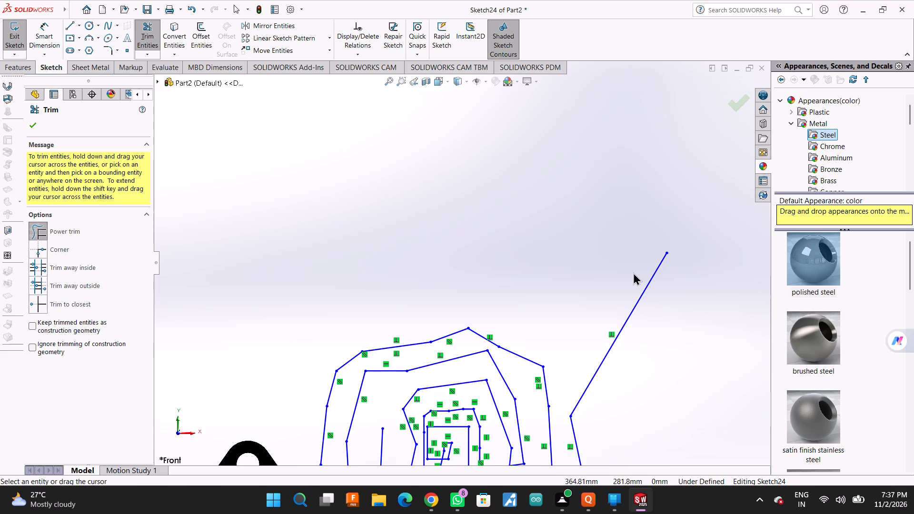
drag(633, 272, 644, 297)
Power-trim the lines down the right side of the outermost turn, including the lower-right line leading into its bottom.
scroll(641, 297, up, 2)
scroll(616, 336, up, 3)
scroll(566, 348, down, 3)
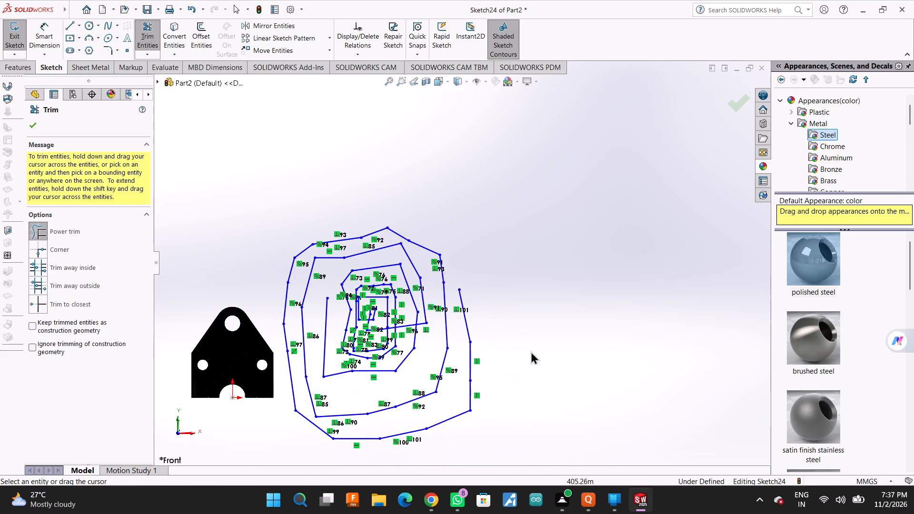
drag(485, 284, 462, 326)
scroll(458, 337, down, 3)
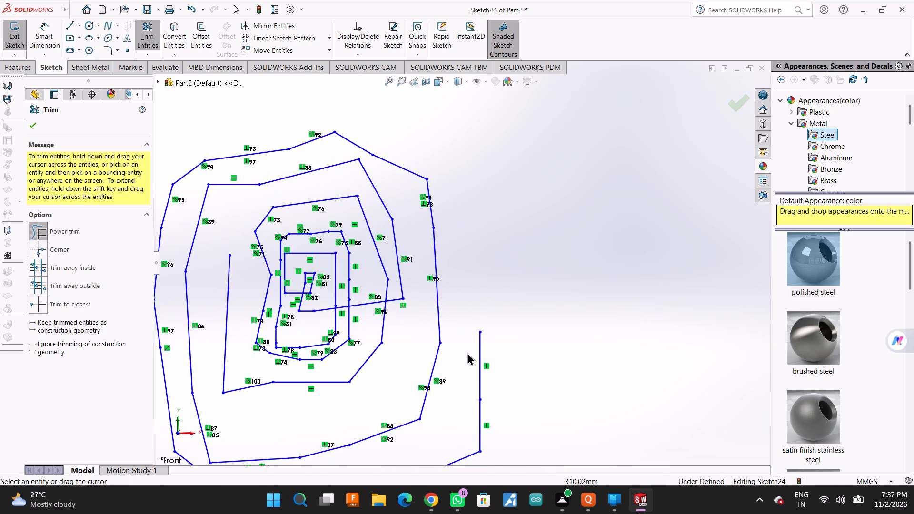
drag(469, 352, 471, 430)
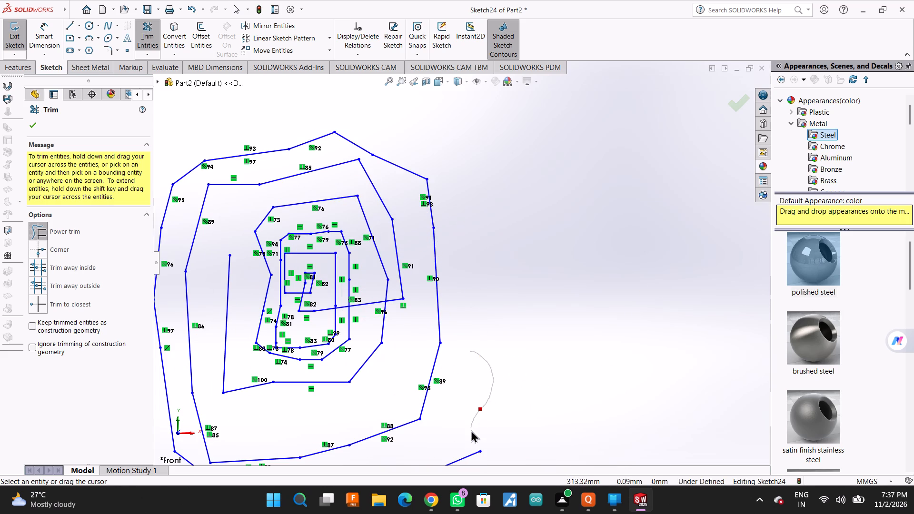
drag(471, 430, 477, 460)
Power-trim the outermost turn's remaining bottom lines and the lines up the lower part of its left side.
scroll(489, 379, up, 4)
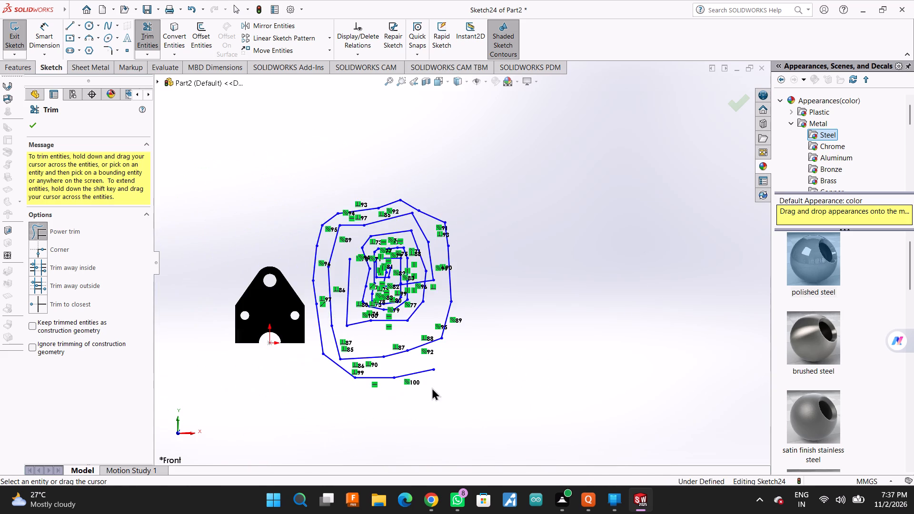
scroll(404, 381, down, 5)
drag(445, 307, 430, 348)
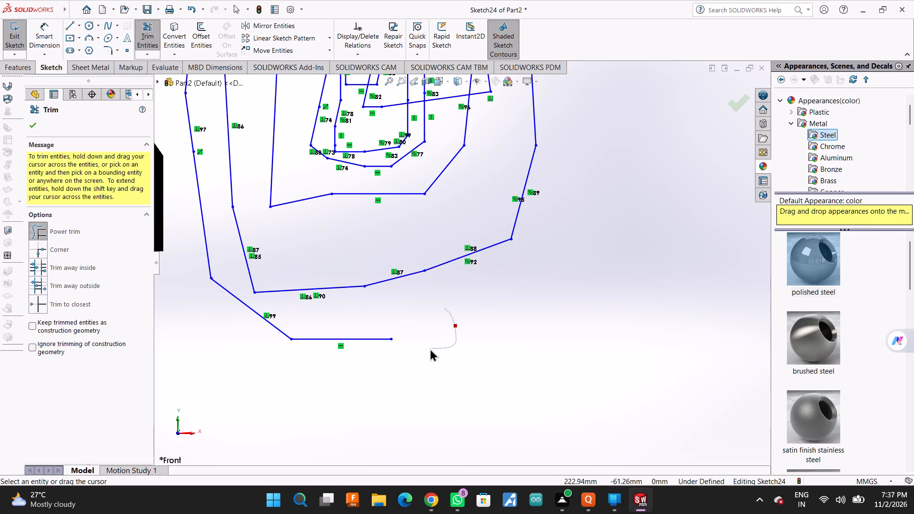
drag(430, 348, 222, 294)
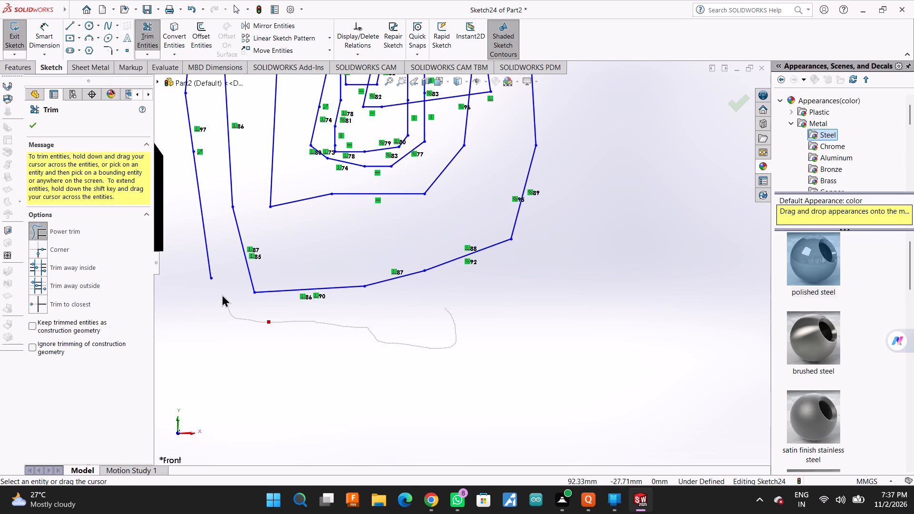
drag(222, 294, 211, 249)
scroll(211, 249, up, 2)
scroll(263, 160, down, 2)
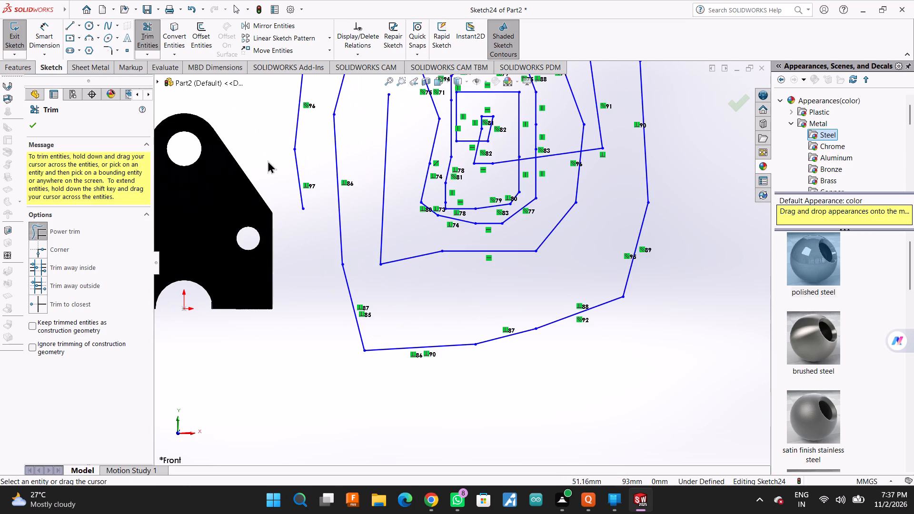
drag(276, 161, 288, 130)
Power-trim the spiral's outer lines from the upper left across the top and down the right side.
scroll(318, 234, up, 2)
scroll(348, 191, up, 3)
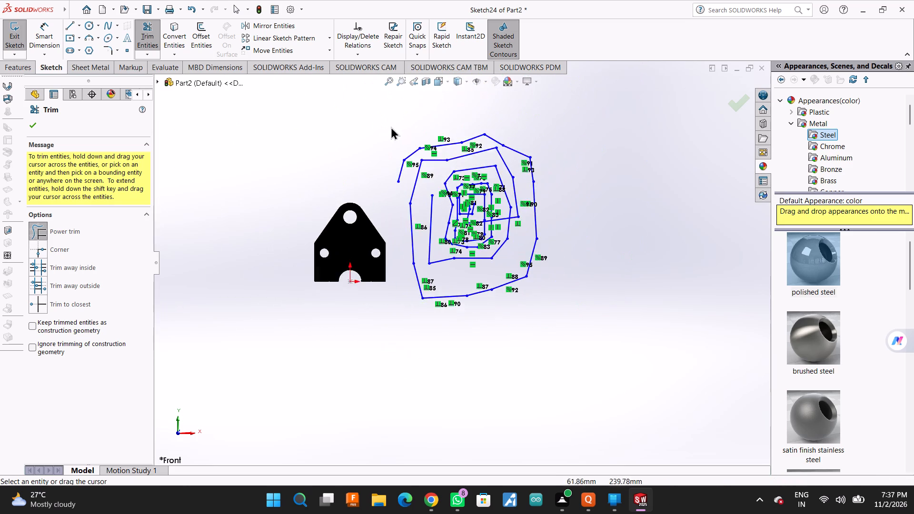
scroll(392, 126, down, 4)
drag(425, 235, 411, 217)
drag(380, 223, 497, 194)
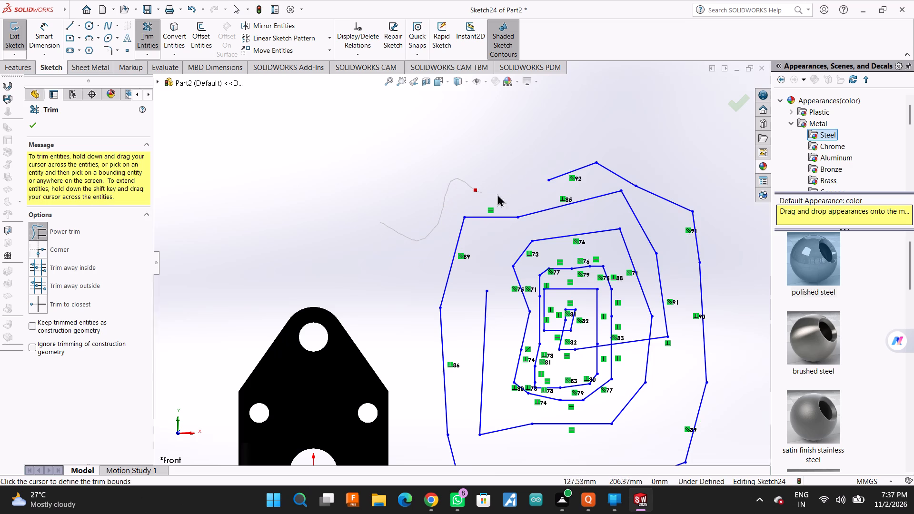
drag(497, 194, 612, 166)
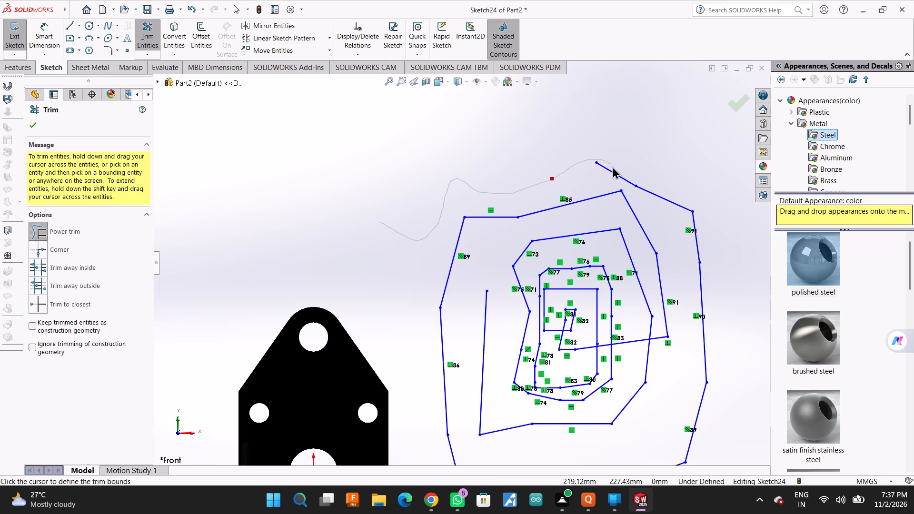
drag(612, 166, 691, 233)
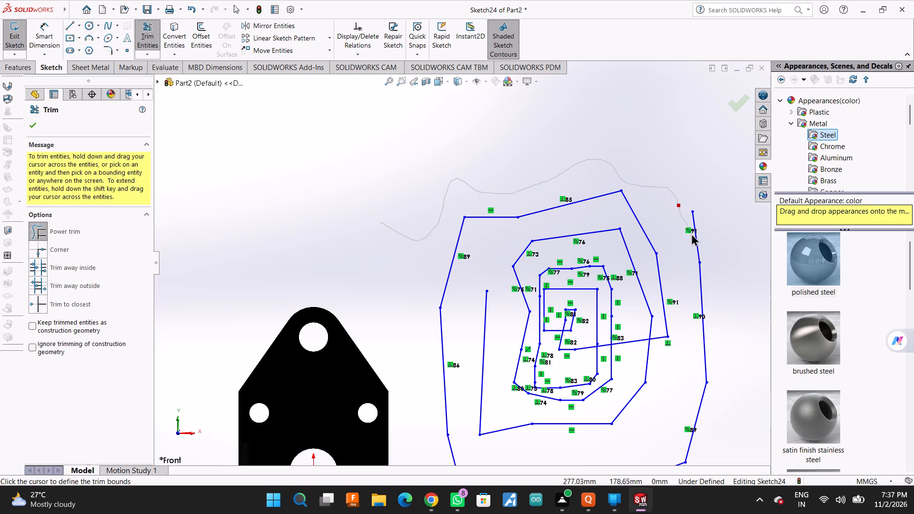
drag(691, 233, 706, 417)
Power-trim the next turn inward along its bottom and up the lower part of its left side.
scroll(655, 360, up, 3)
scroll(605, 368, down, 2)
drag(542, 357, 538, 401)
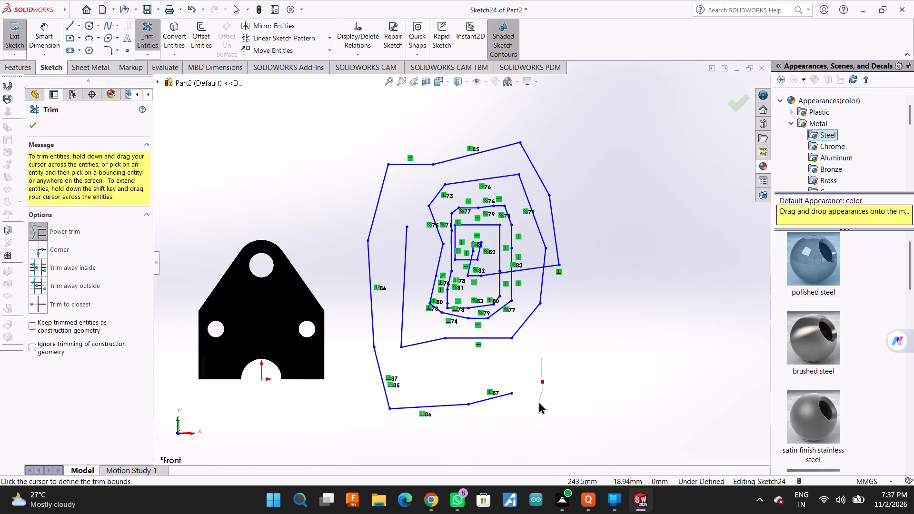
drag(538, 401, 403, 408)
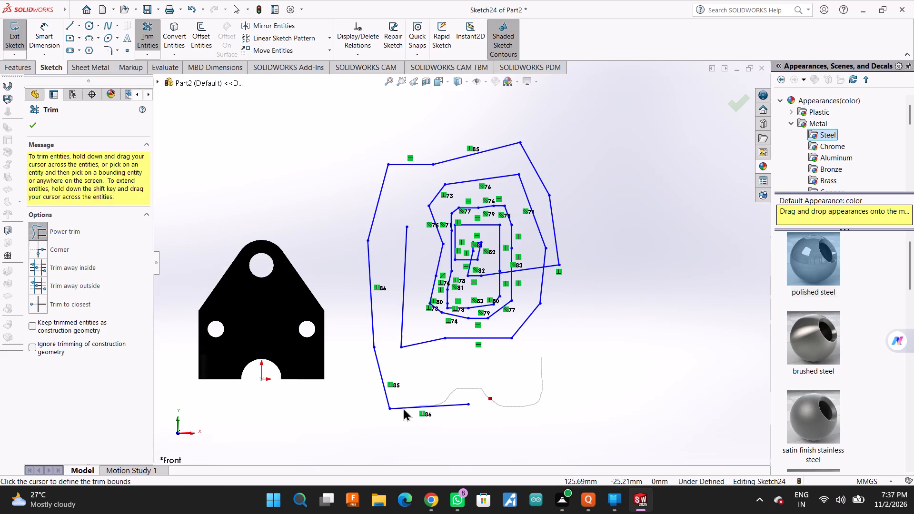
drag(403, 408, 388, 333)
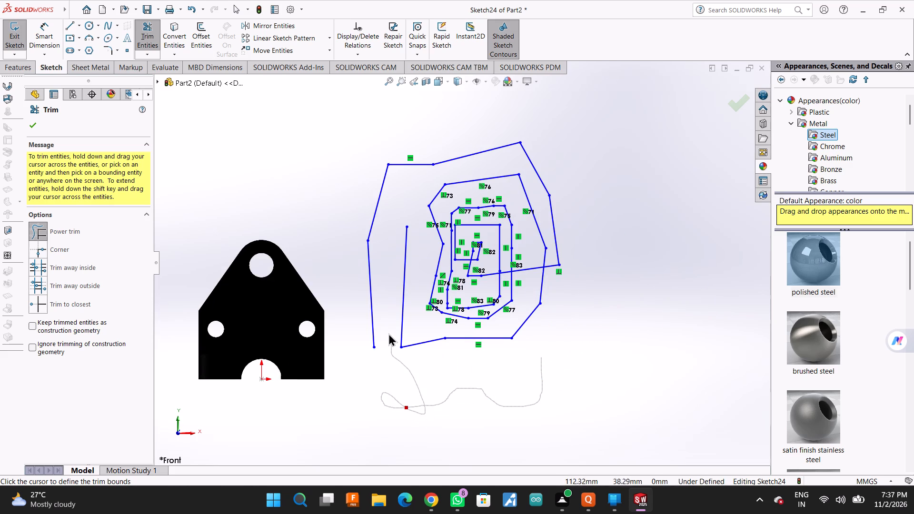
drag(388, 333, 351, 315)
Power-trim the same turn's upper-left and top lines, its right side, and the line end projecting past the inner turn.
drag(350, 189, 398, 161)
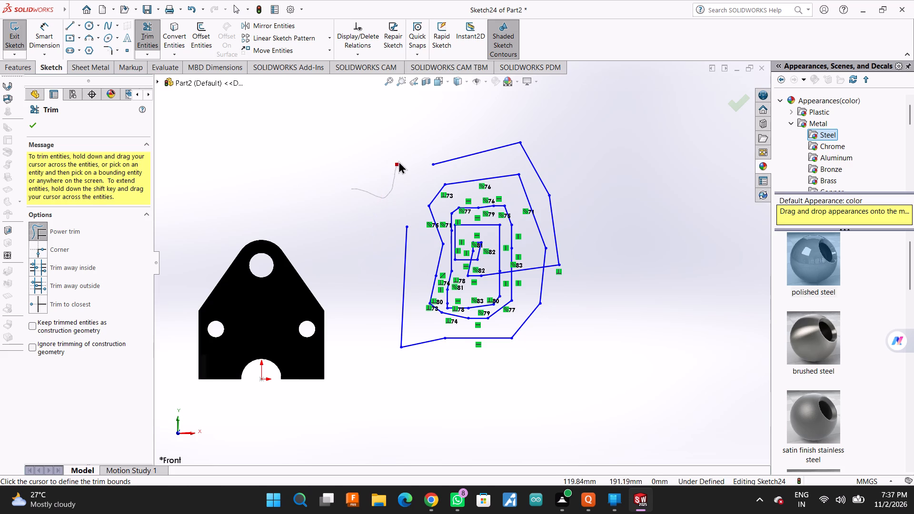
drag(398, 161, 549, 168)
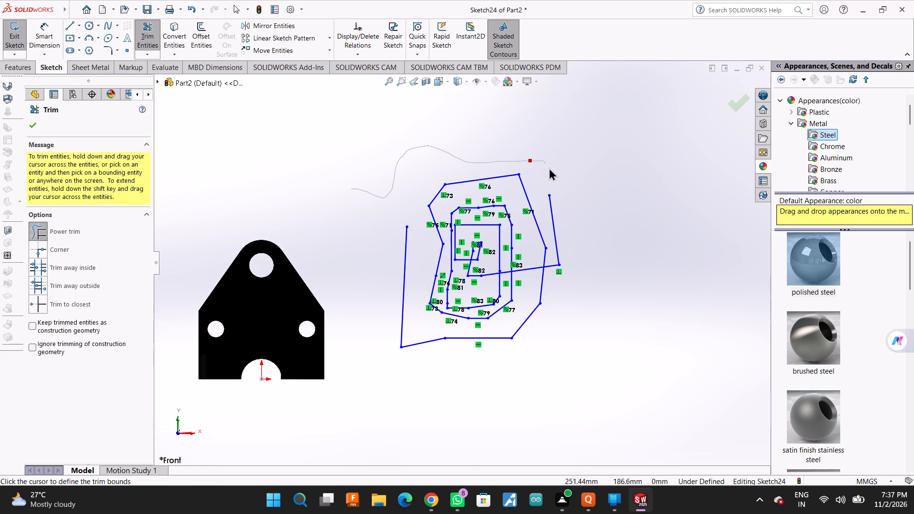
drag(549, 168, 548, 225)
drag(547, 233, 551, 298)
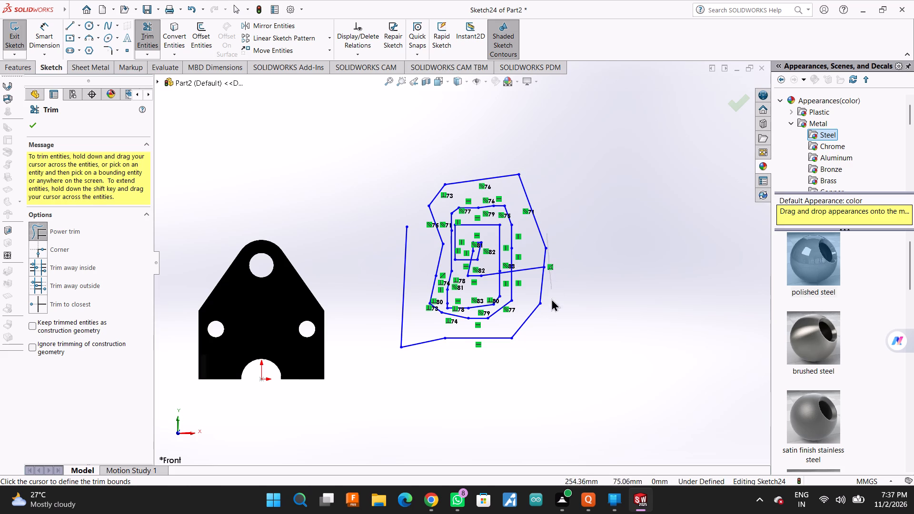
drag(551, 298, 477, 357)
Power-trim the long line beside the bracket, the bottom lines of that turn and its slanted lower-right line.
drag(378, 259, 380, 259)
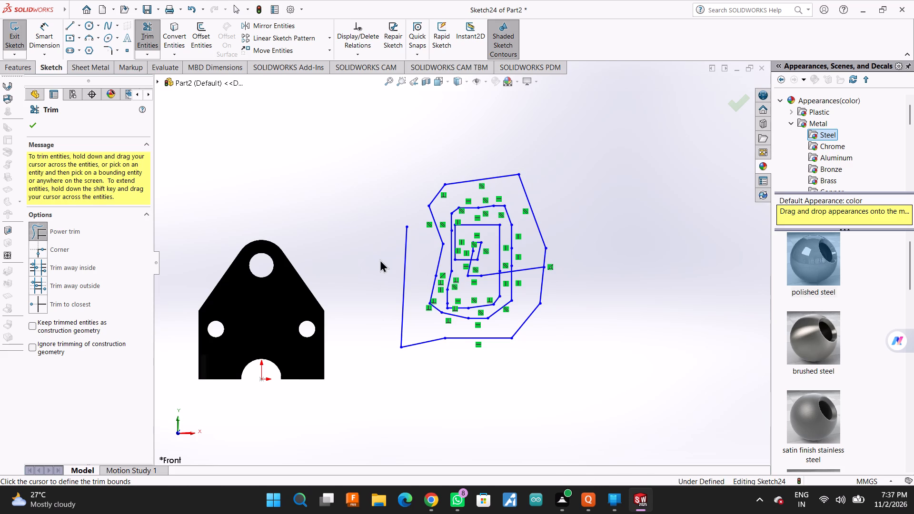
drag(380, 259, 465, 336)
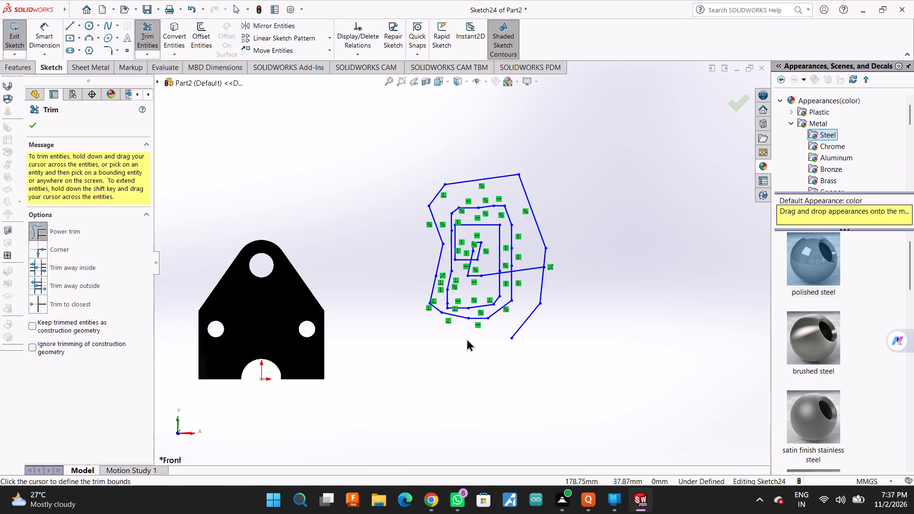
scroll(466, 336, down, 5)
drag(563, 267, 641, 212)
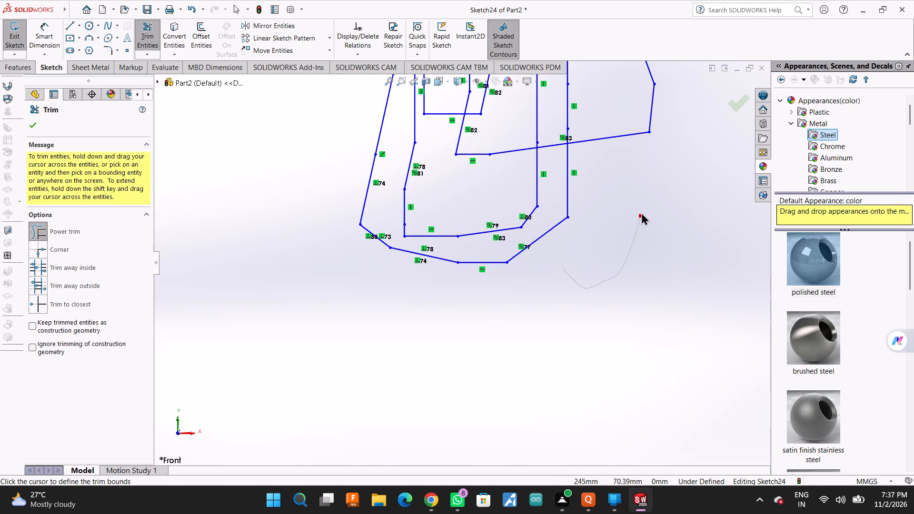
drag(641, 212, 648, 134)
Power-trim the spiral's core: the short top and slanted lines at the centre and the surrounding rectangle down to the crossing line.
scroll(594, 234, up, 2)
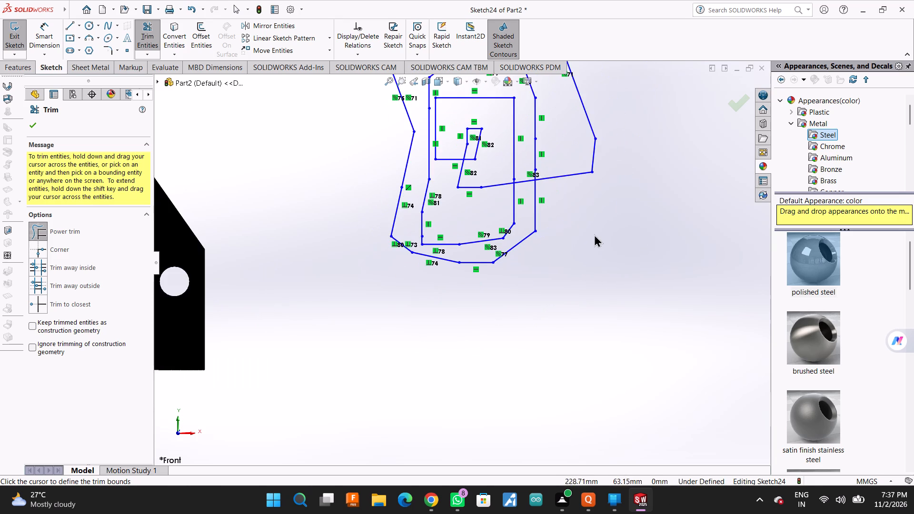
scroll(594, 234, up, 1)
scroll(477, 153, down, 1)
scroll(495, 171, up, 3)
scroll(495, 171, down, 7)
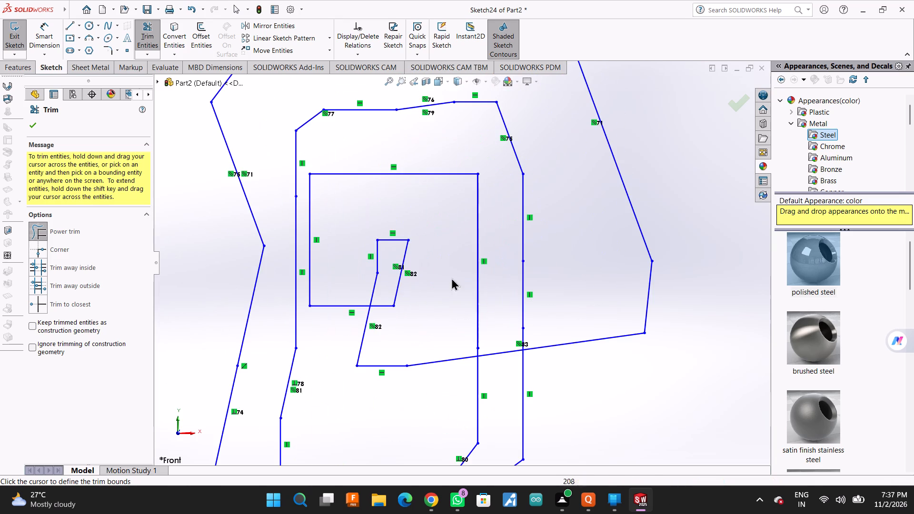
drag(386, 221, 403, 260)
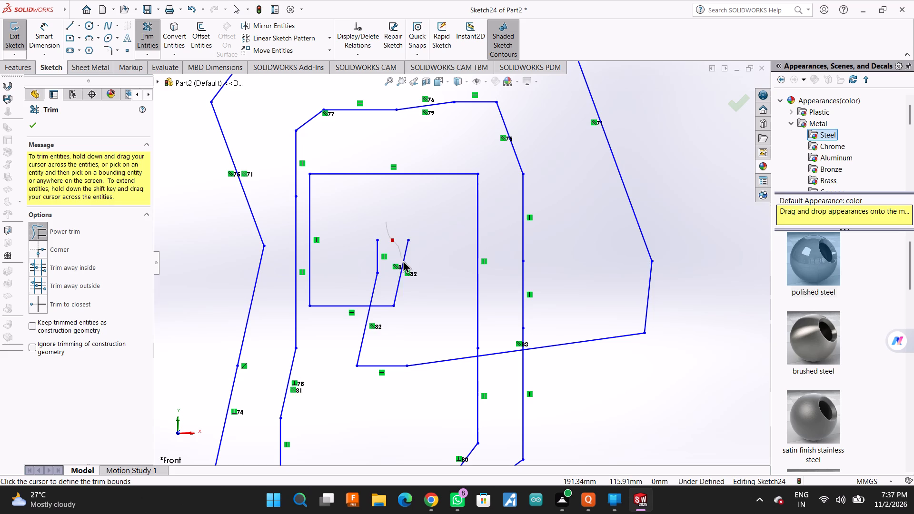
drag(403, 260, 388, 309)
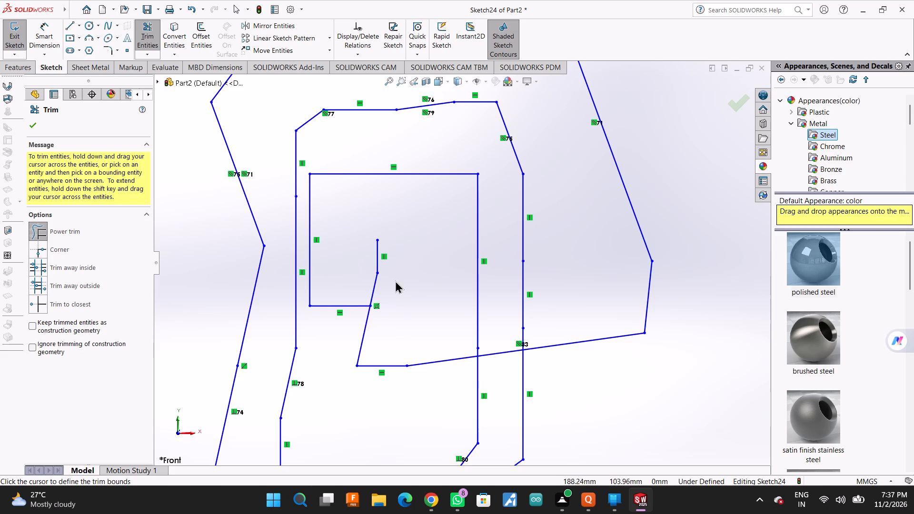
drag(356, 253, 316, 299)
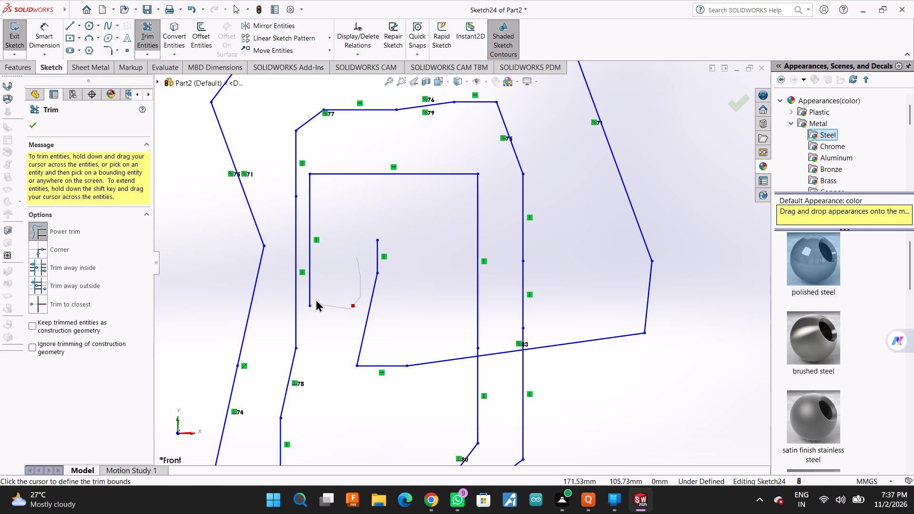
drag(316, 299, 337, 171)
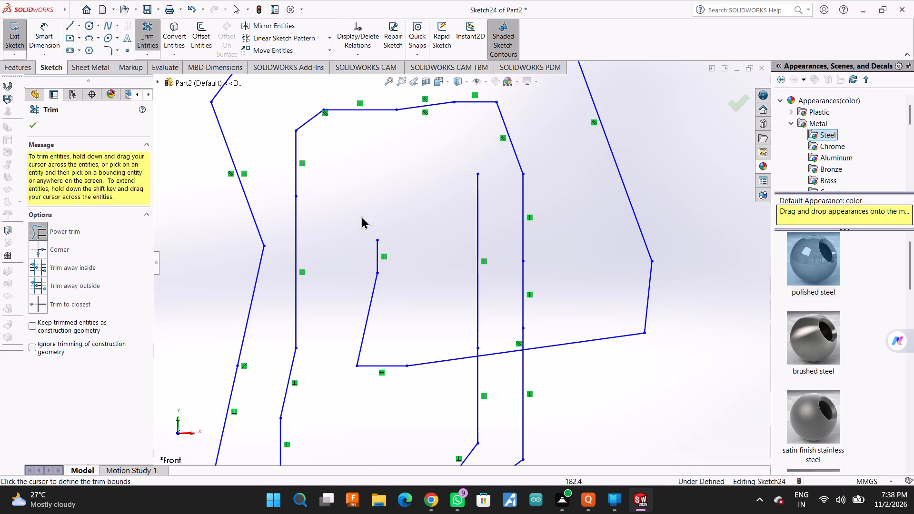
drag(449, 179, 481, 238)
Power-trim the remainder of the rectangle's right side below the crossing line and the bottom lines of the innermost turn.
scroll(476, 238, up, 2)
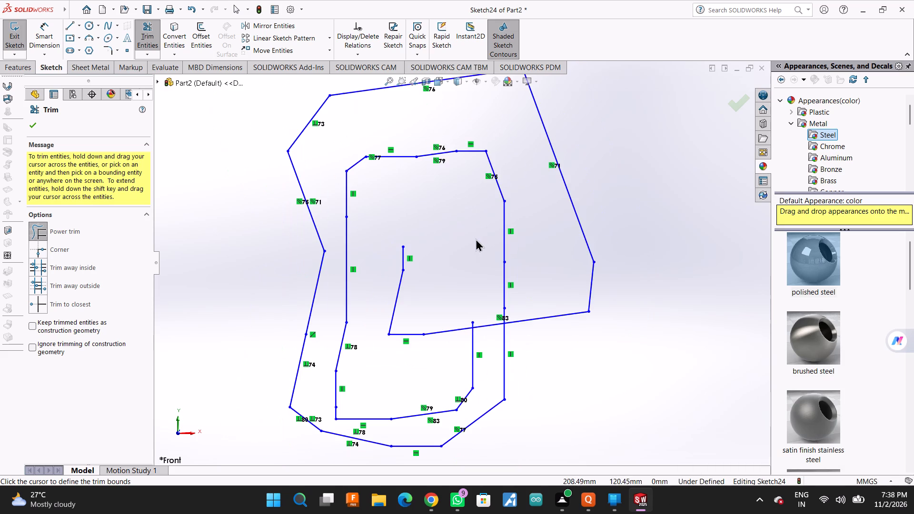
drag(450, 340, 474, 353)
scroll(446, 328, down, 2)
drag(475, 312, 493, 313)
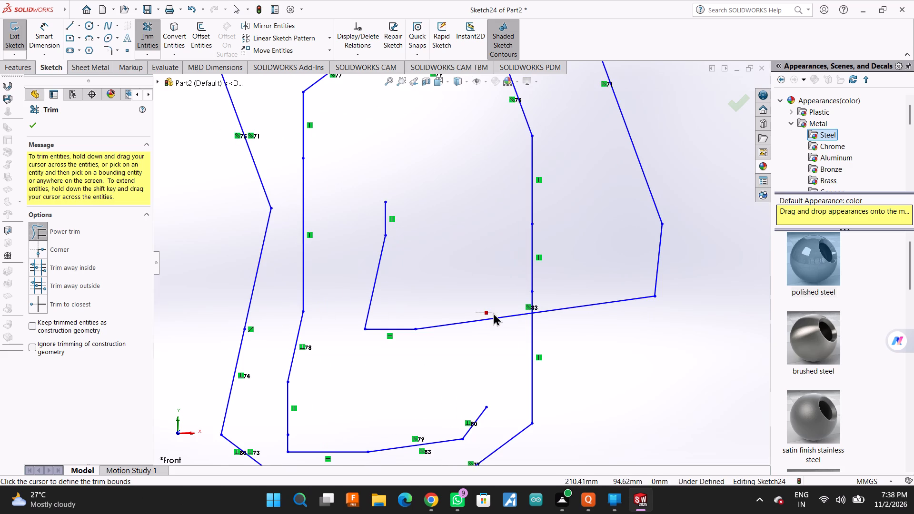
drag(493, 313, 493, 314)
drag(468, 394, 358, 448)
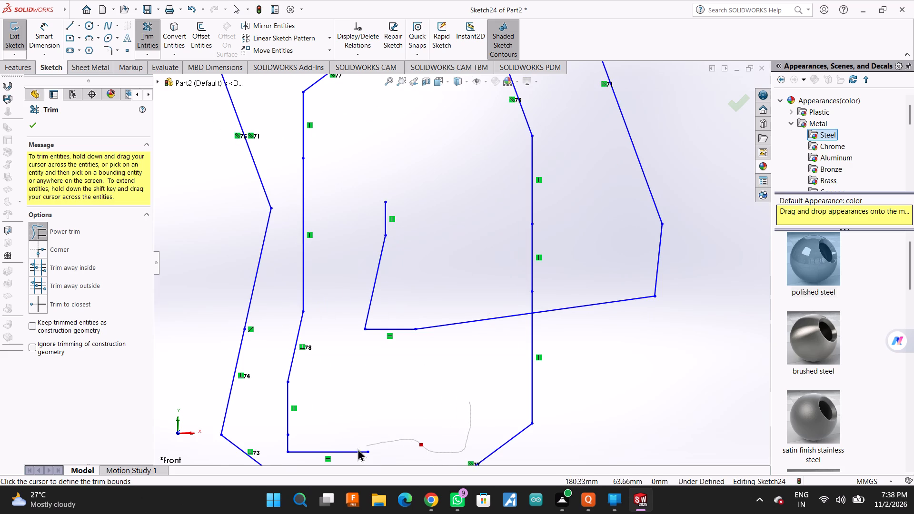
drag(358, 448, 296, 444)
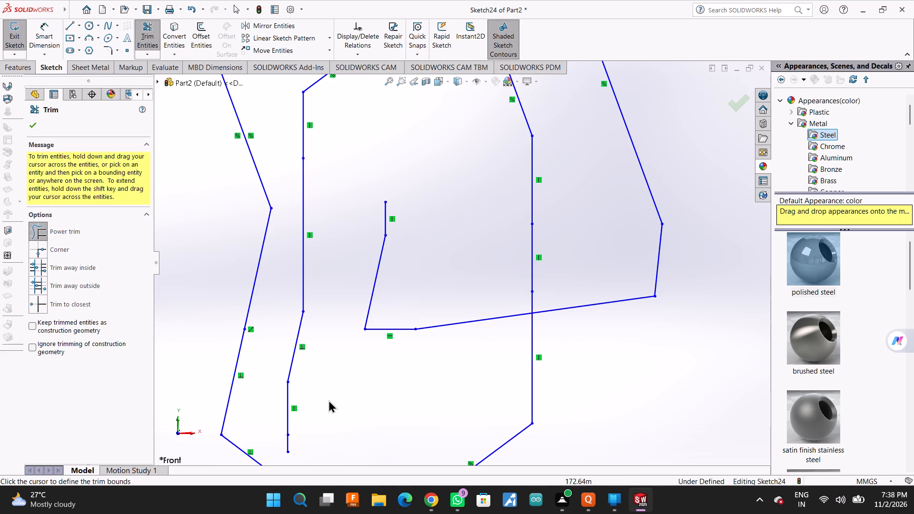
Power-trim the inner turn's left side, top lines and right side down to the crossing line.
scroll(322, 404, up, 2)
drag(364, 376, 337, 367)
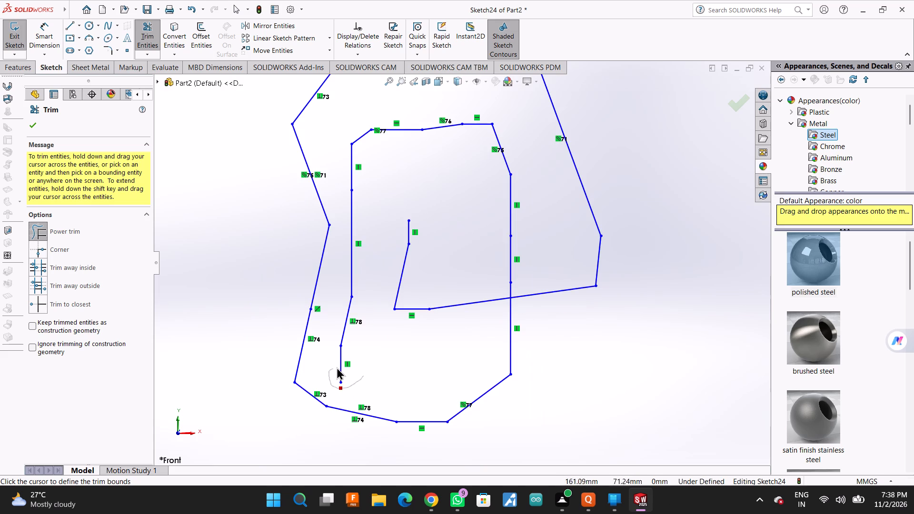
drag(337, 367, 368, 196)
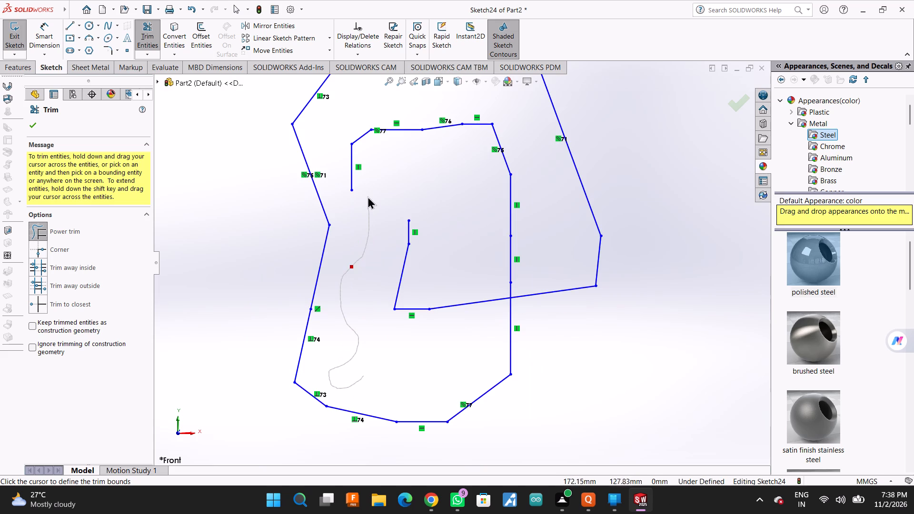
drag(368, 196, 355, 154)
drag(355, 156, 347, 166)
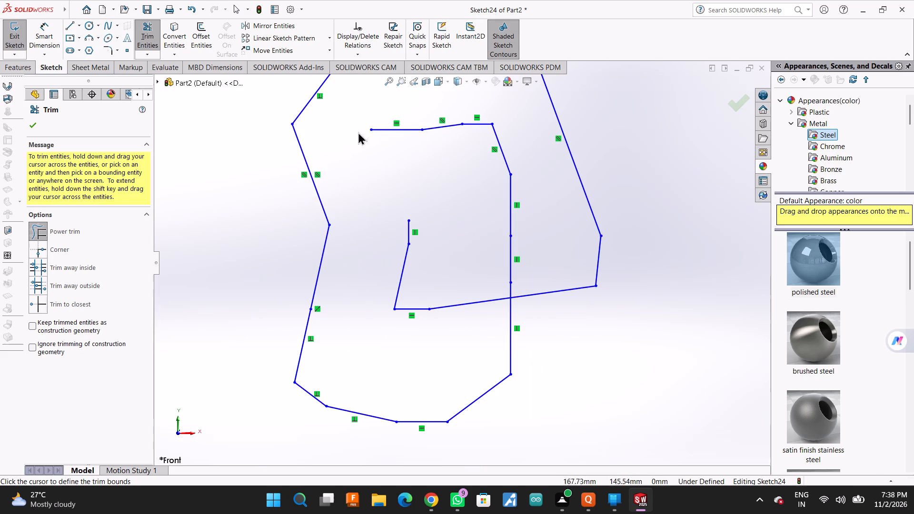
drag(371, 109, 485, 126)
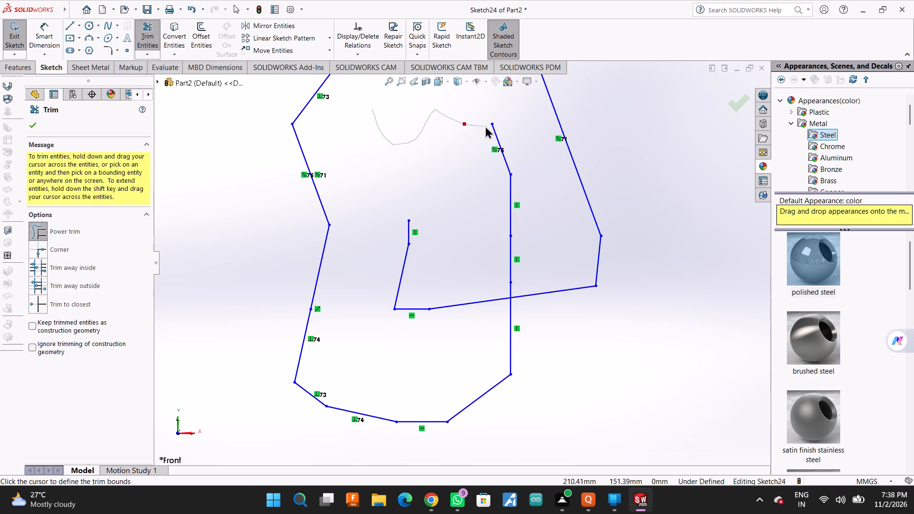
drag(485, 126, 515, 226)
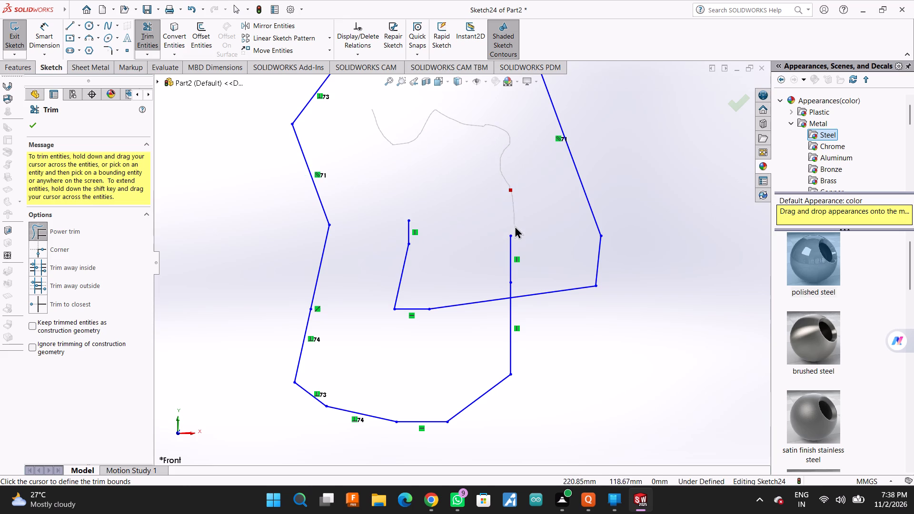
drag(515, 226, 502, 287)
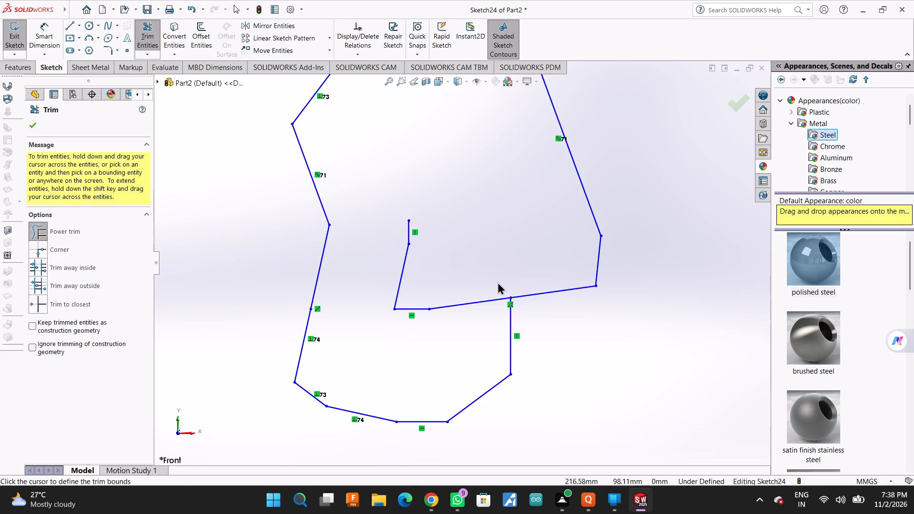
Power-trim the open line end inside the outline: its short vertical, slanted and bottom lines, and the crossing line's inner part.
drag(383, 221, 403, 314)
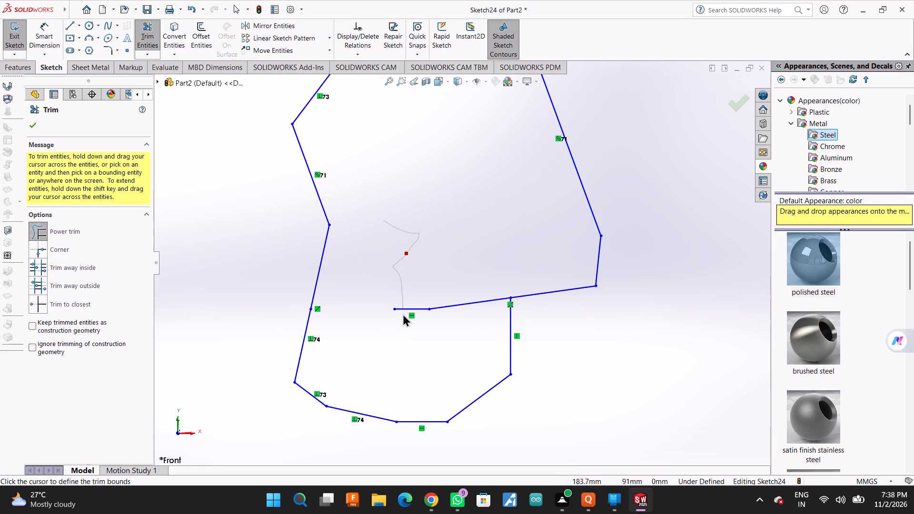
drag(403, 314, 403, 316)
drag(450, 285, 456, 314)
Power-trim all lines of the remaining closed outline, from the notch on its right around the top, left side and bottom.
scroll(492, 305, up, 2)
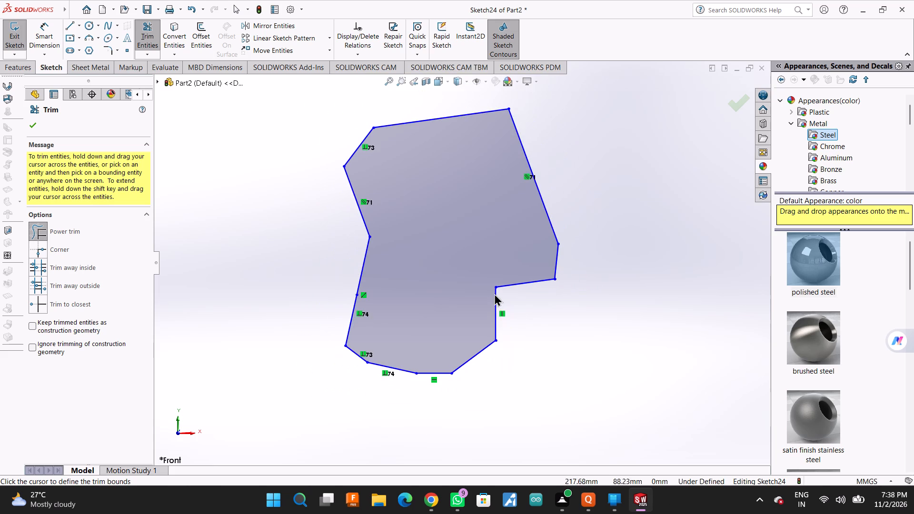
drag(507, 274, 559, 215)
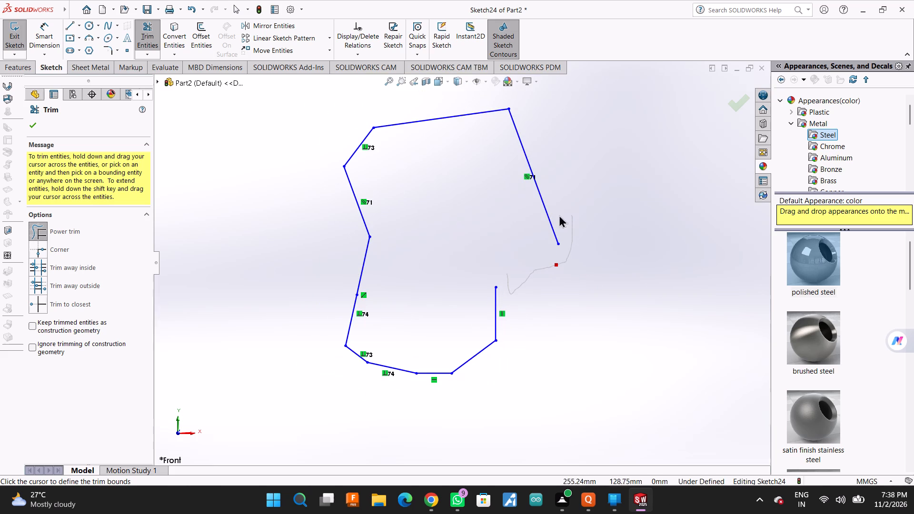
drag(559, 215, 484, 105)
drag(354, 125, 365, 147)
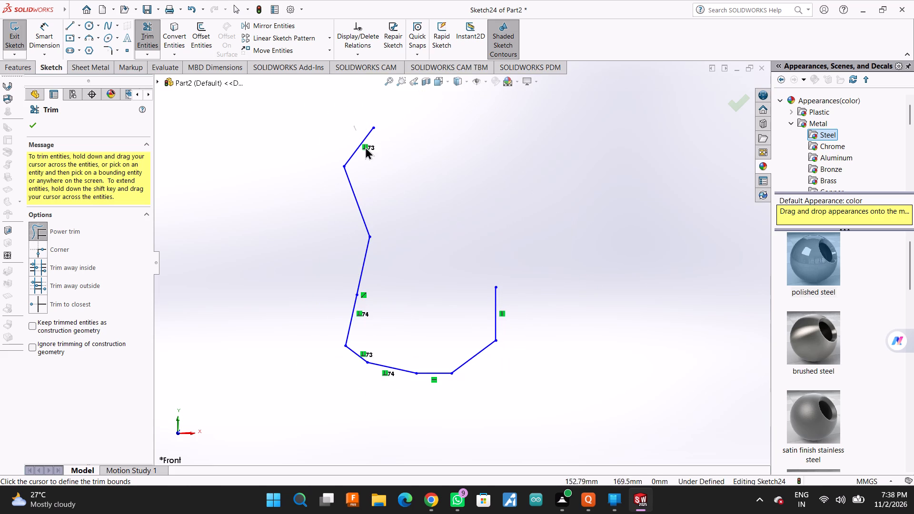
drag(365, 147, 339, 323)
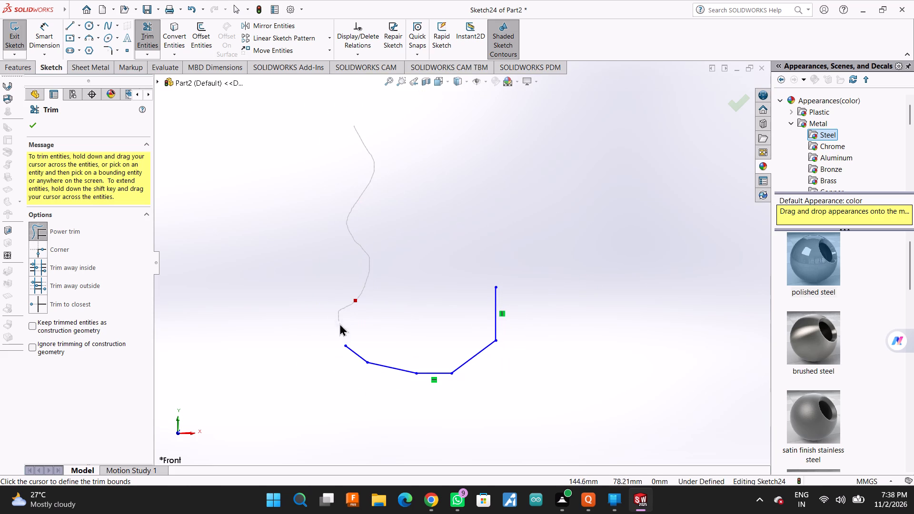
drag(339, 323, 487, 330)
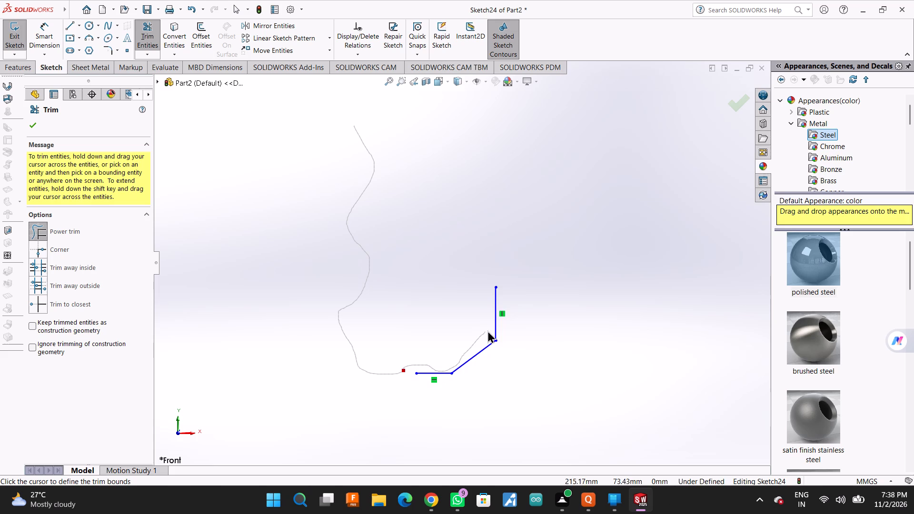
drag(487, 330, 437, 389)
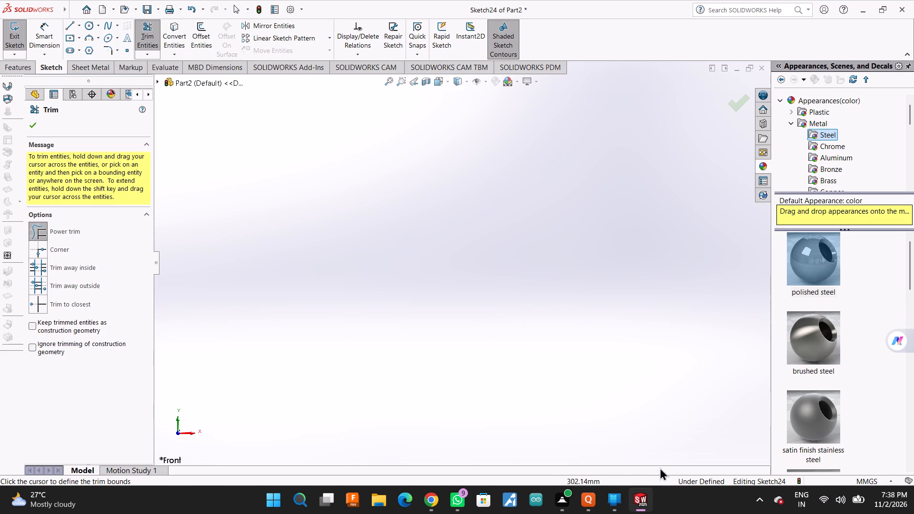
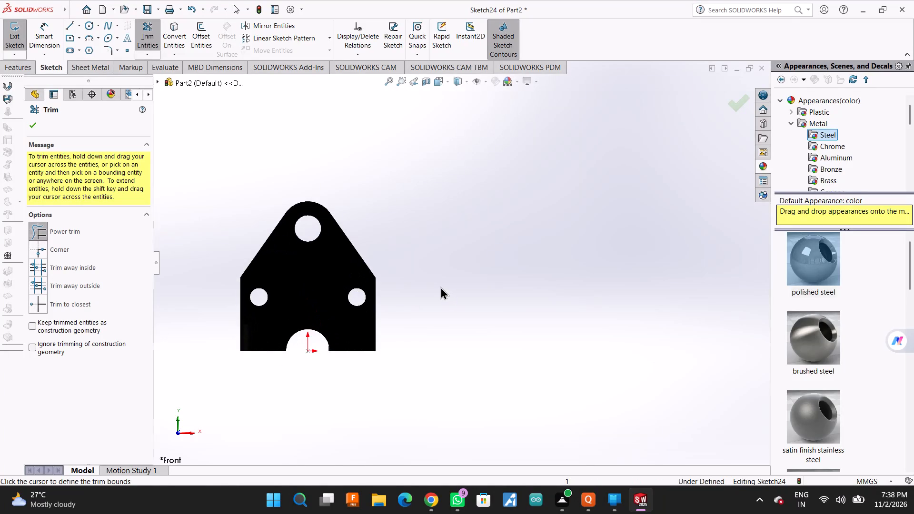
Close the Trim tool and switch the bracket model to the isometric view.
scroll(440, 287, down, 1)
scroll(527, 287, up, 3)
scroll(527, 287, down, 1)
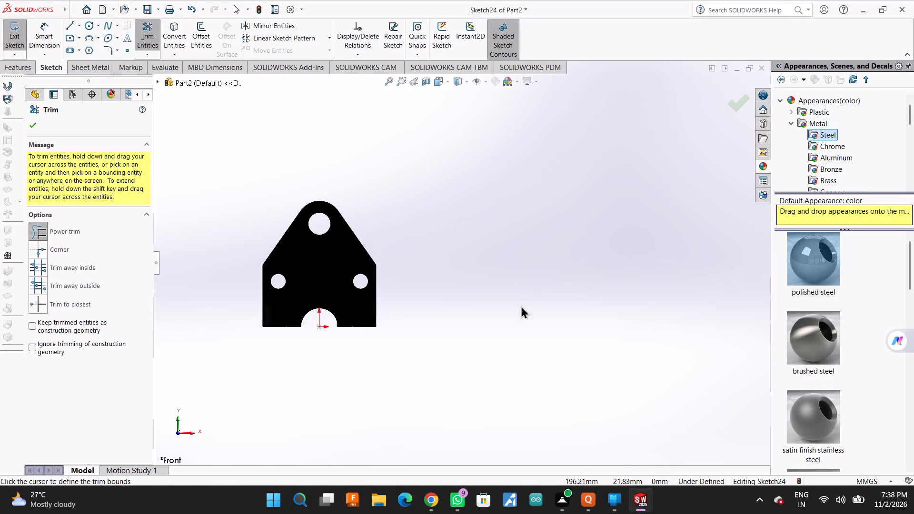
scroll(521, 306, down, 1)
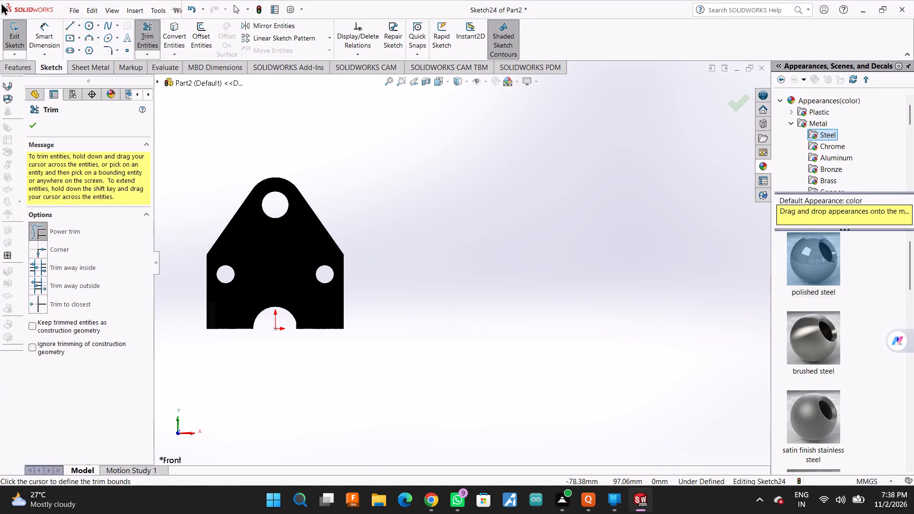
click(26, 123)
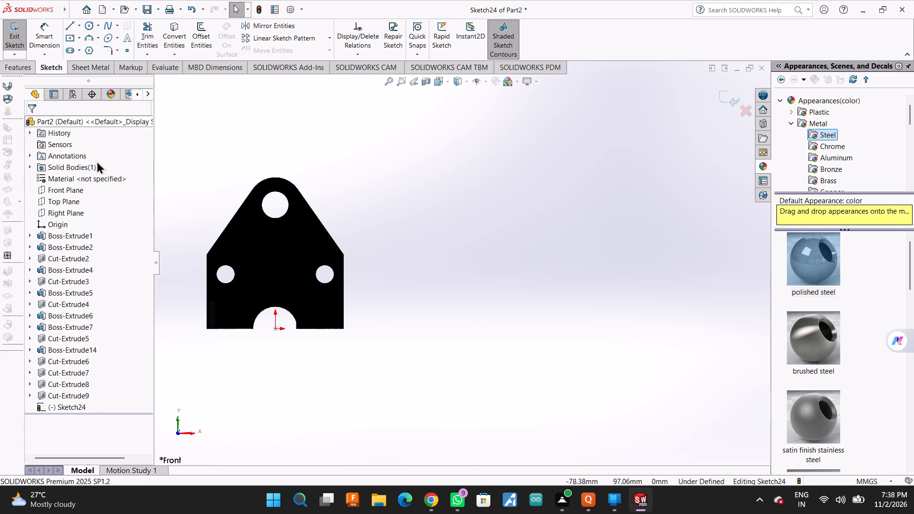
scroll(321, 205, up, 1)
key(space)
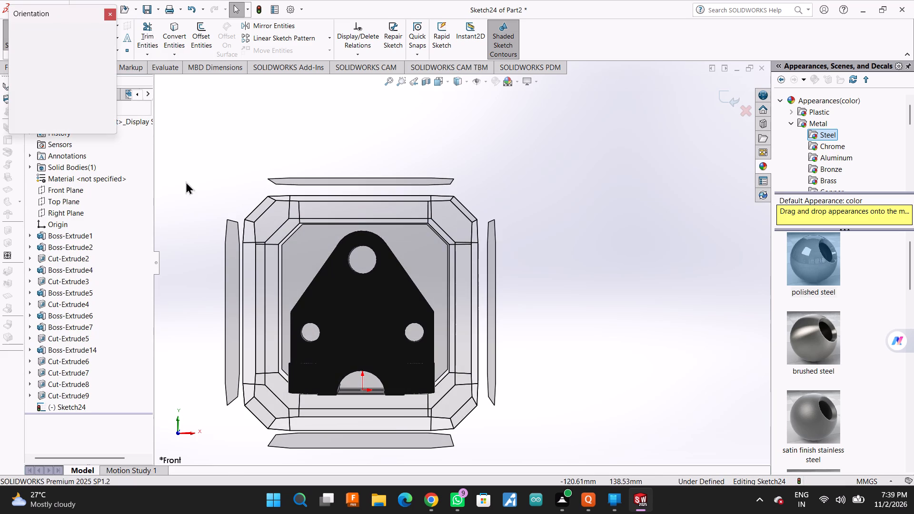
click(105, 46)
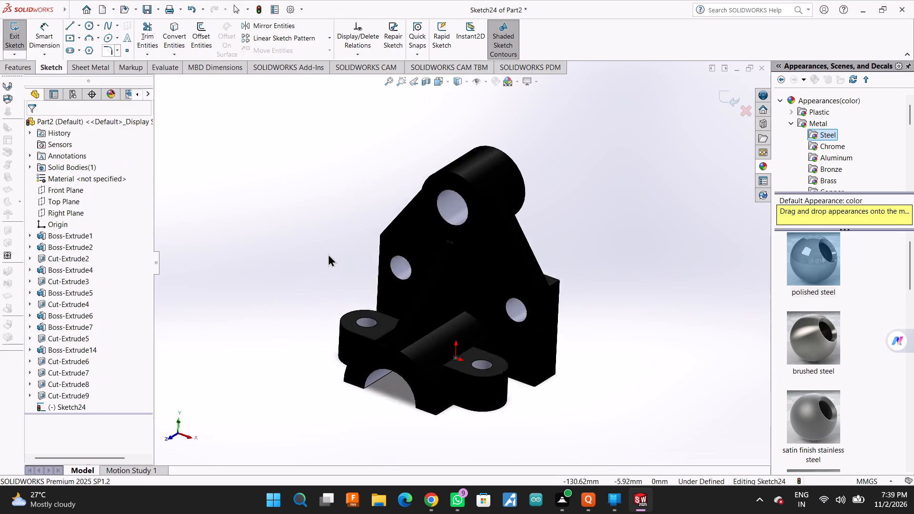
Begin saving the part, delete the empty Sketch24, and dismiss the save dialog.
scroll(458, 328, up, 1)
key(ctrl+s)
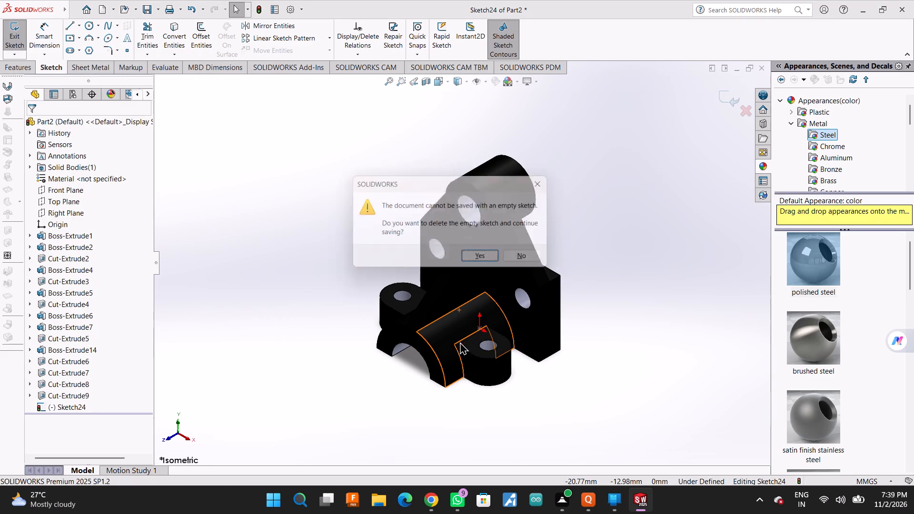
click(489, 259)
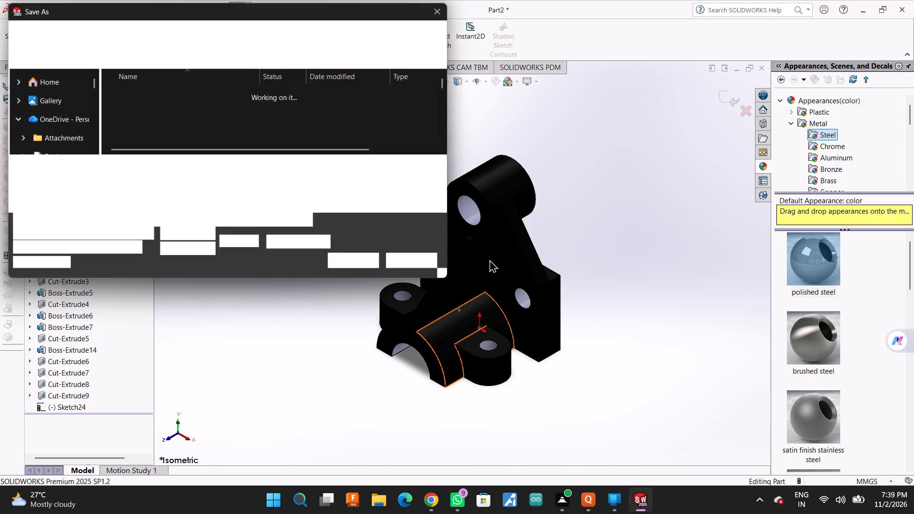
click(443, 4)
click(597, 250)
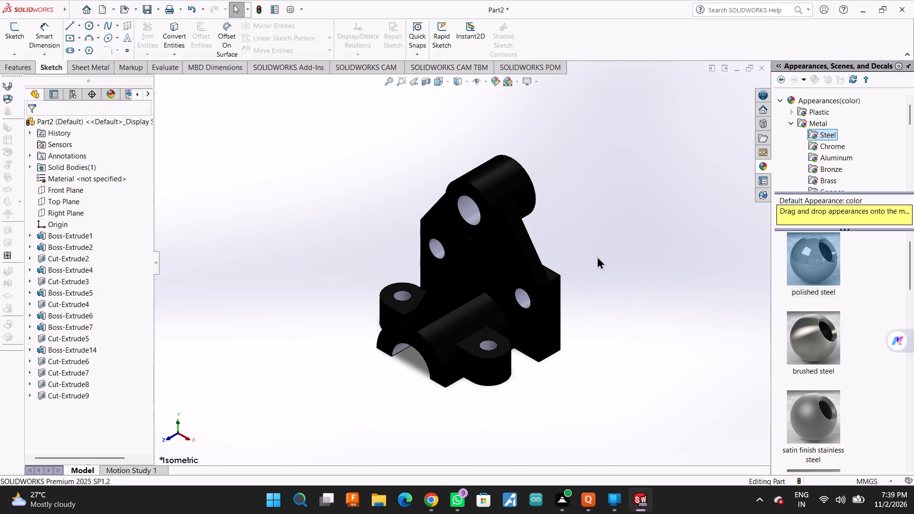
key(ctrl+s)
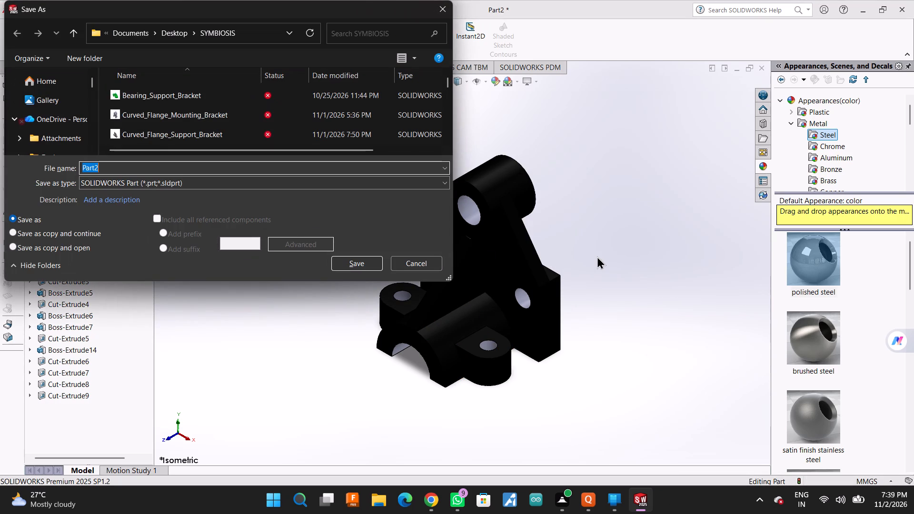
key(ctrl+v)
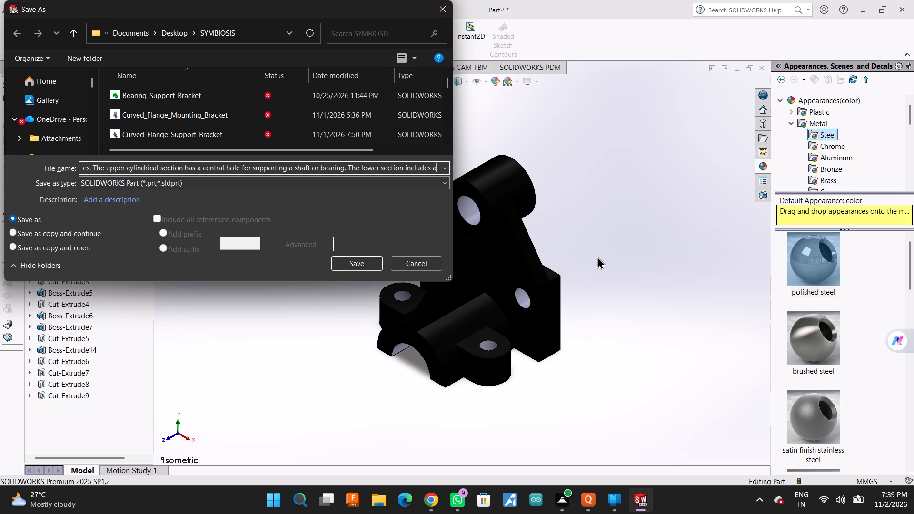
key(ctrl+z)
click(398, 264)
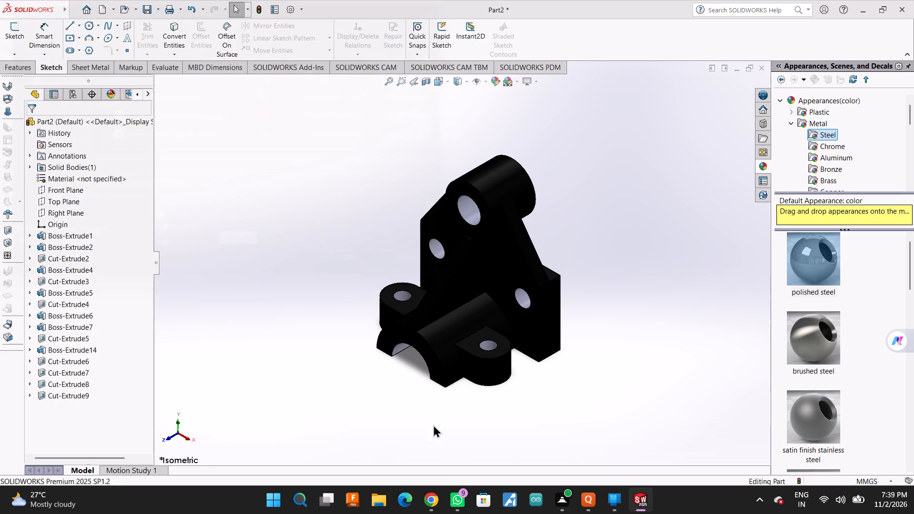
Switch to the ChatGPT conversation in Chrome and copy the part name "Reinforced Bearing Support Bracket".
click(438, 505)
click(319, 302)
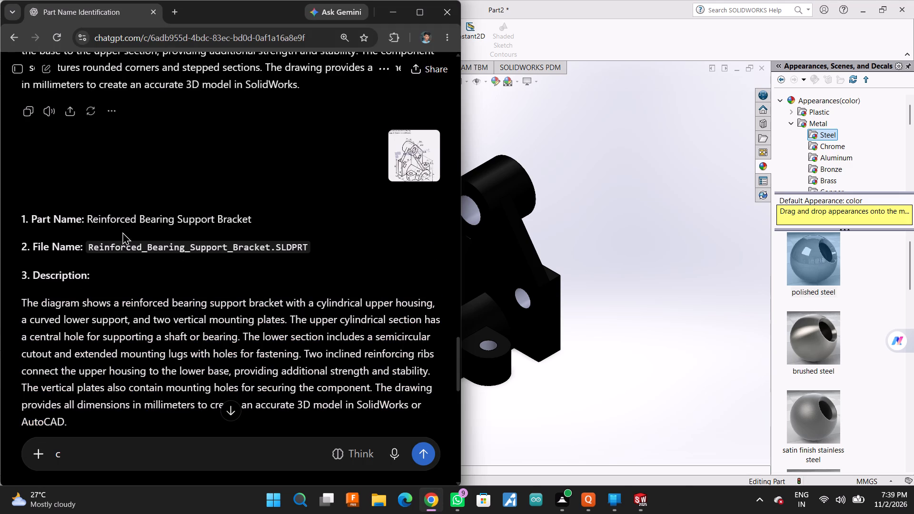
drag(89, 221, 212, 219)
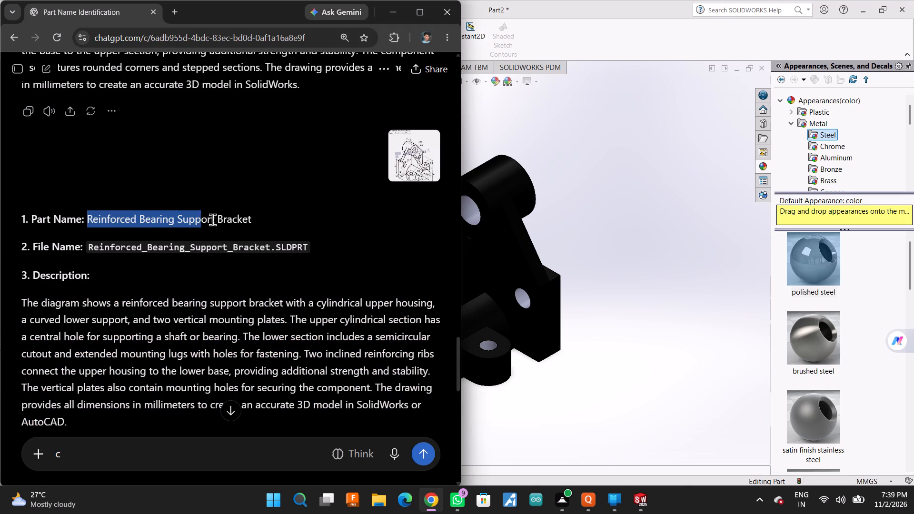
drag(212, 219, 253, 222)
key(ctrl+x)
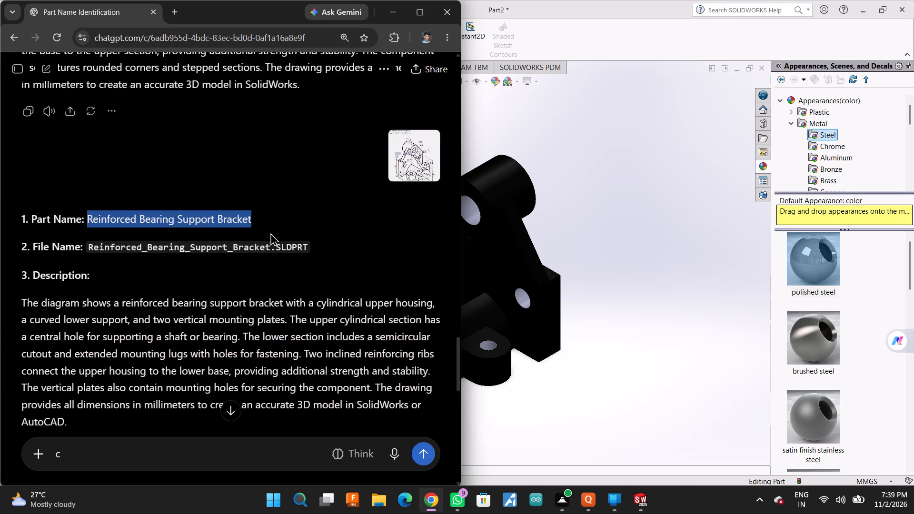
key(ctrl+x)
key(ctrl+c)
key(ctrl+c)
key(ctrl+c)
Back in SOLIDWORKS, save the part as "Reinforced Bearing Support Bracket" in the SYMBIOSIS folder, rebuilding it before saving.
click(612, 279)
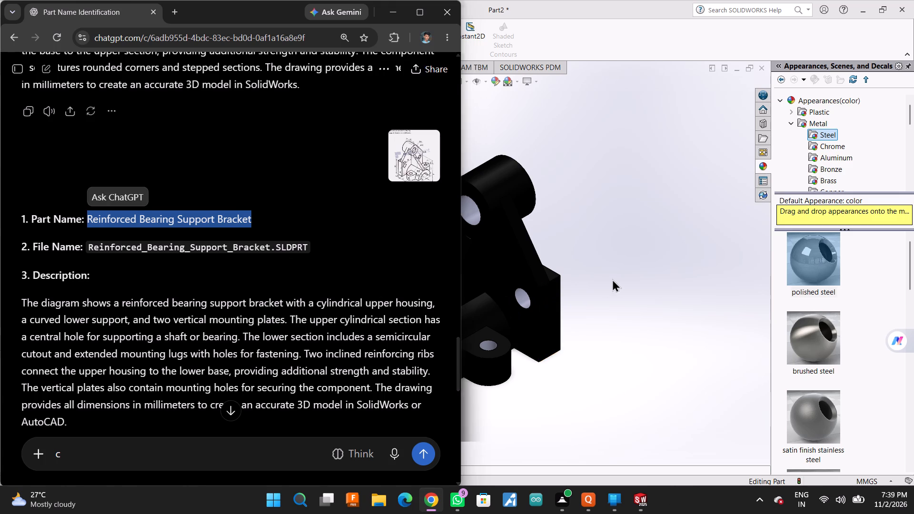
key(ctrl+s)
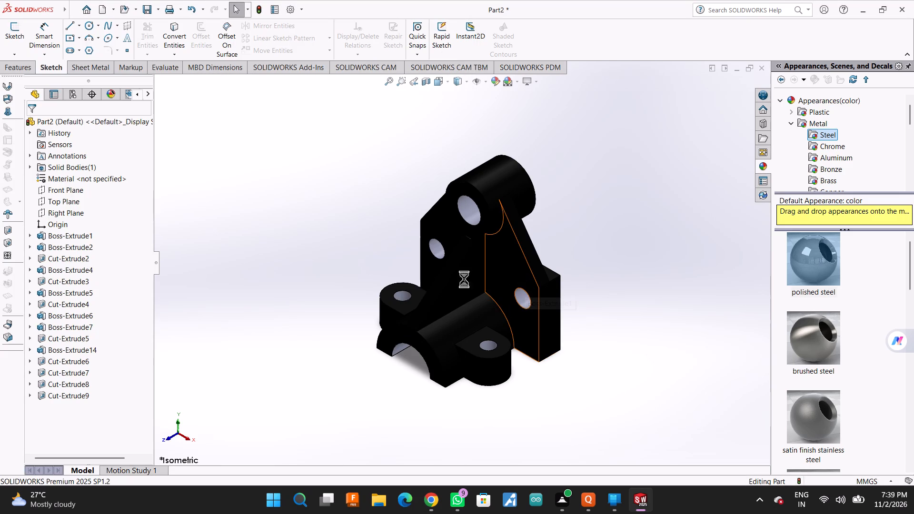
click(434, 5)
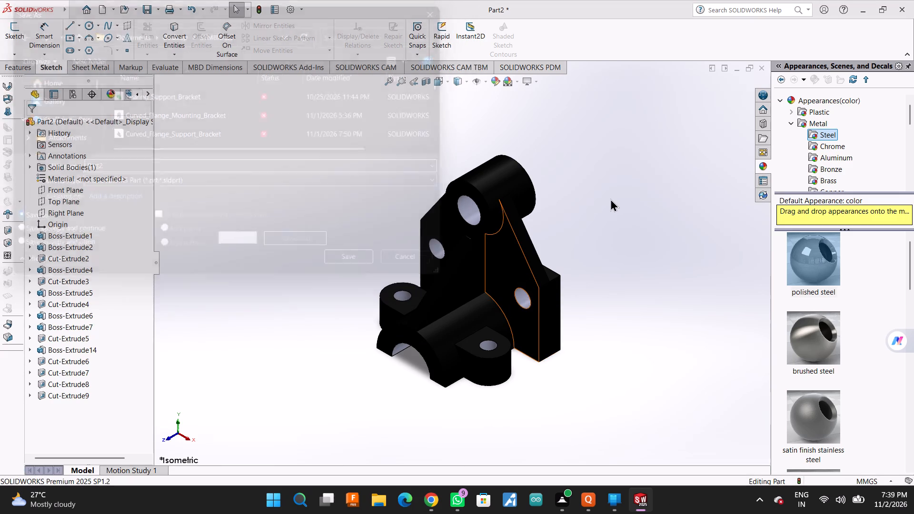
click(616, 194)
key(ctrl+s)
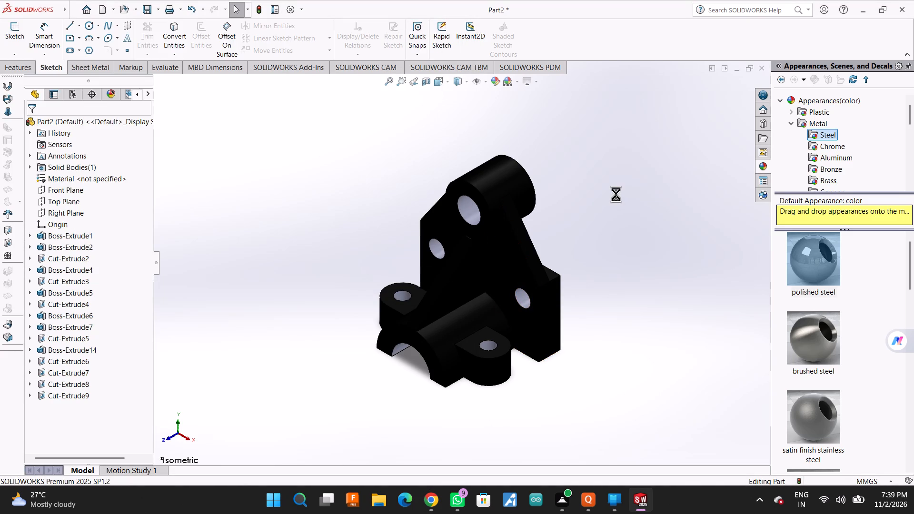
key(ctrl+v)
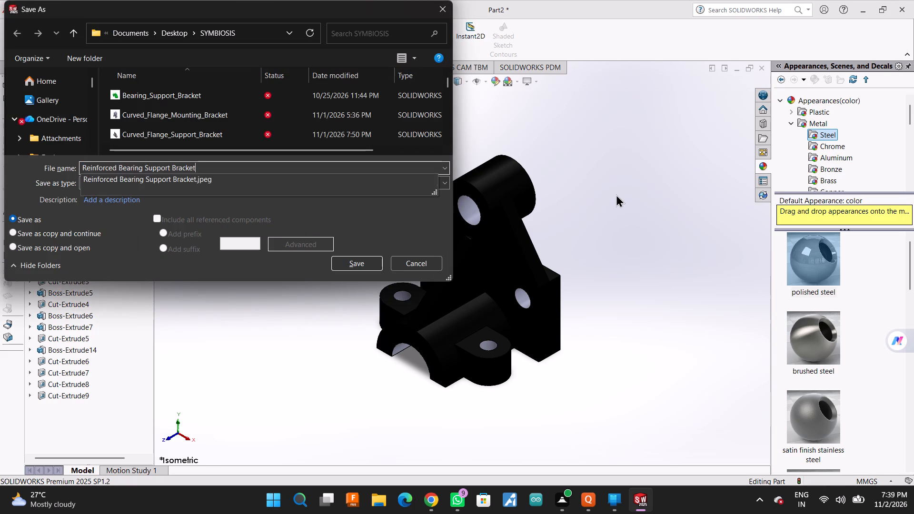
key(Return)
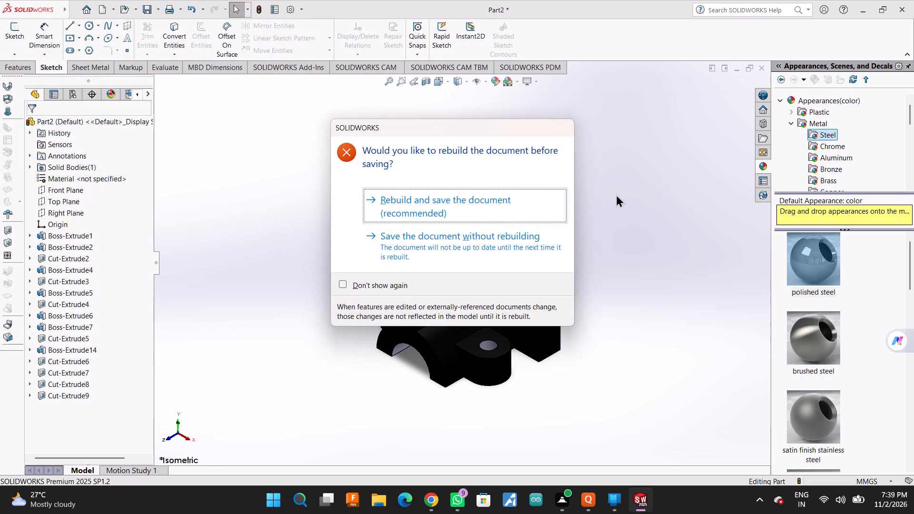
click(531, 200)
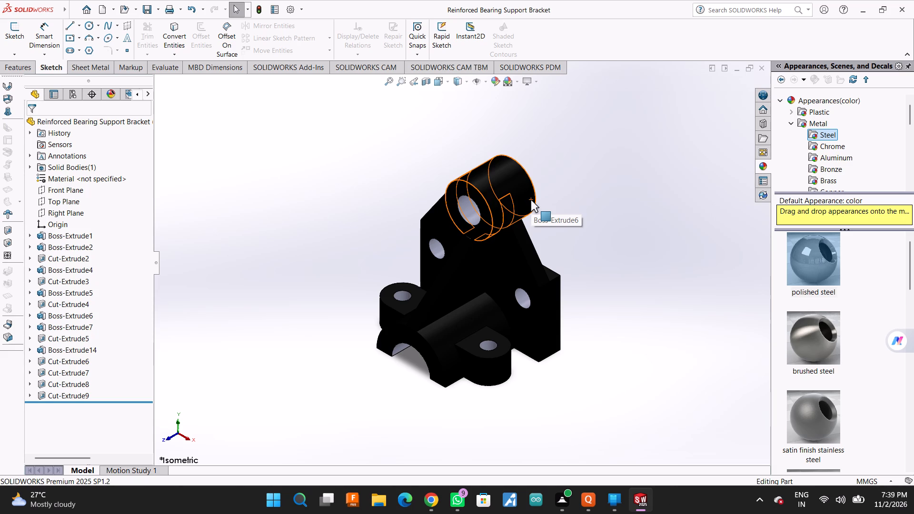
Save a PDF version of the part in Adobe Portable Document Format under the name "Reinforced Bearing Support Bracket".
click(0, 74)
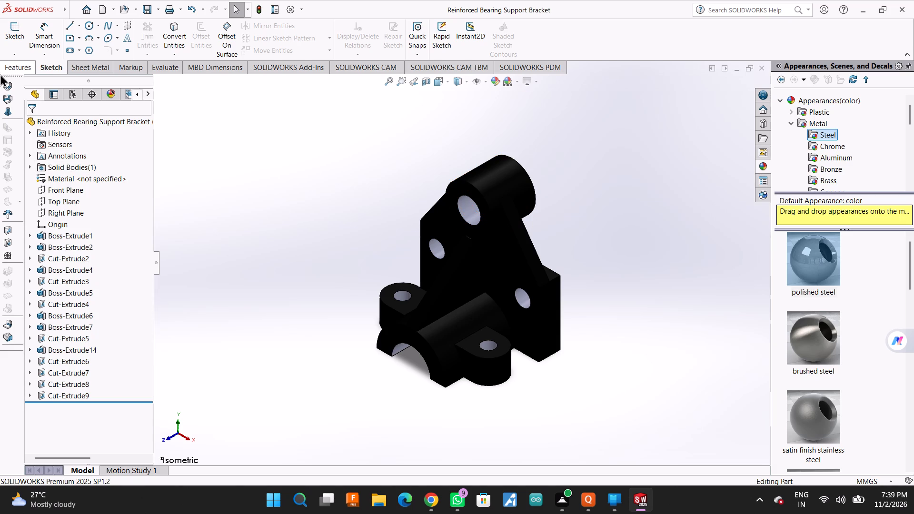
click(44, 64)
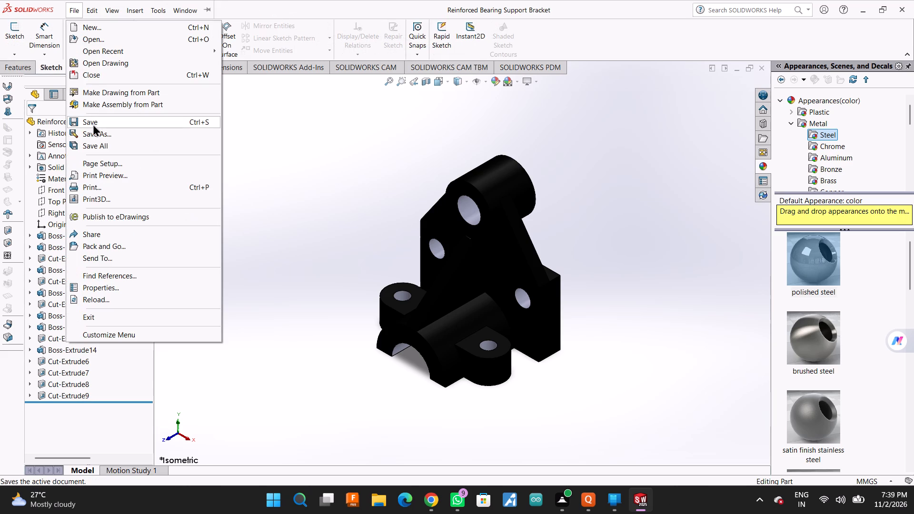
click(93, 132)
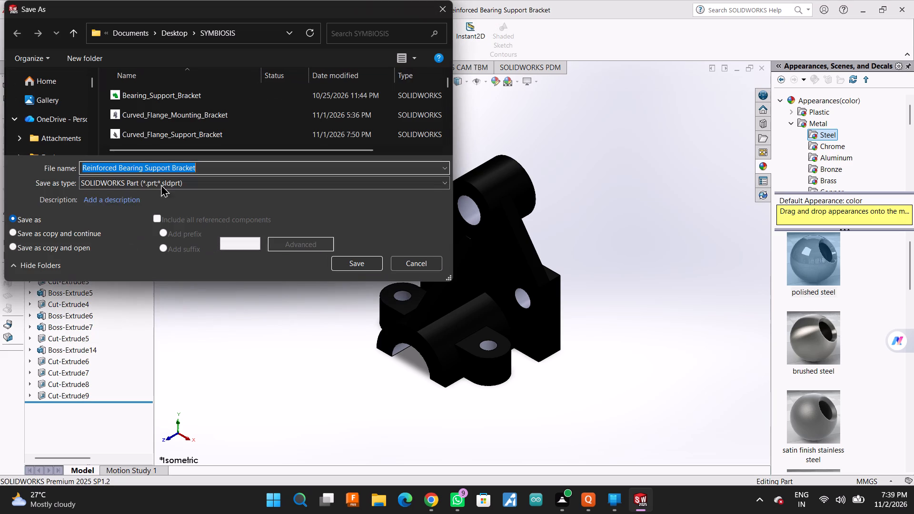
click(190, 180)
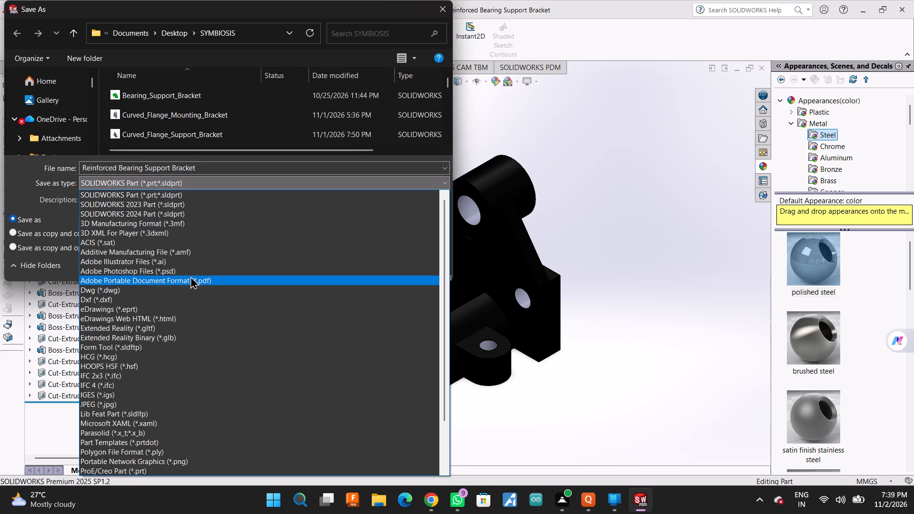
click(190, 276)
click(372, 289)
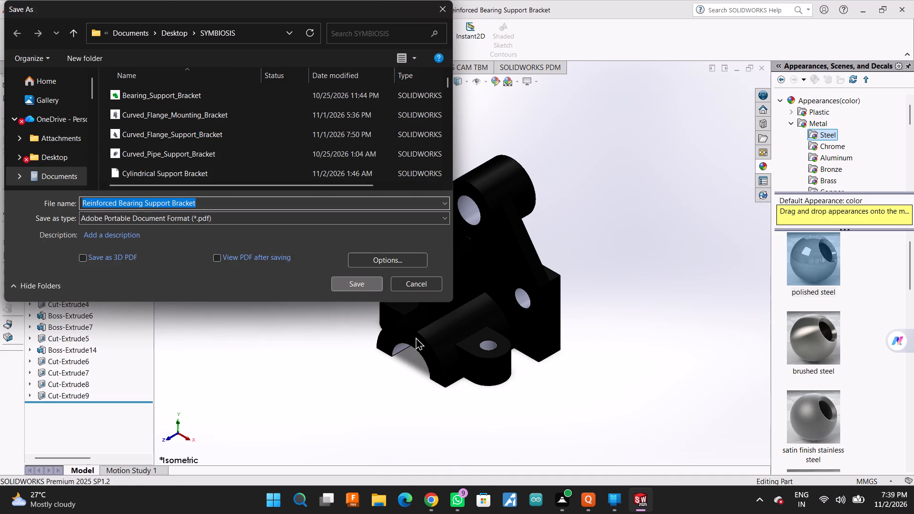